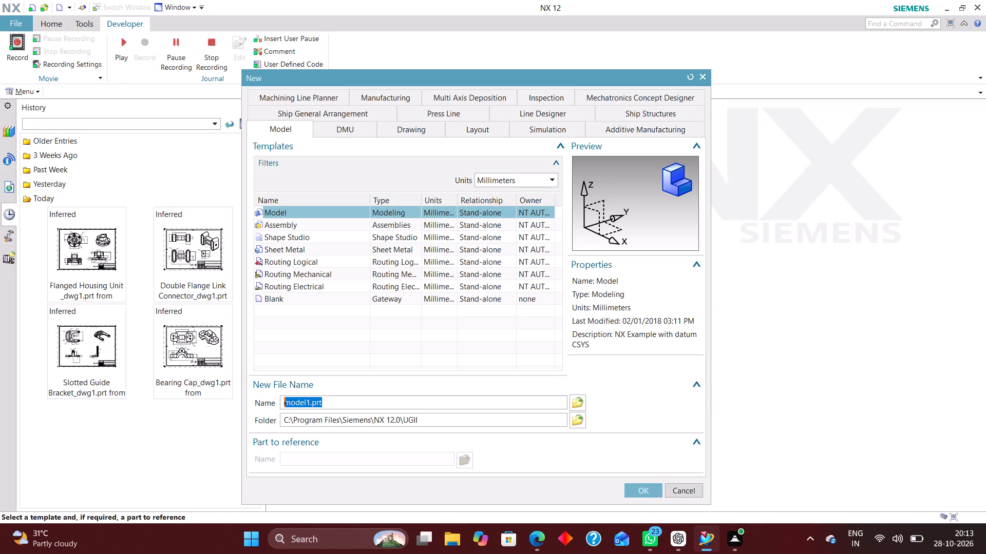
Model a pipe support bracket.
Create a new millimetre Model part, model1.prt, in the Pipe Support Bracket folder inside the desktop's Mechanical Components folder.
click(577, 417)
click(510, 194)
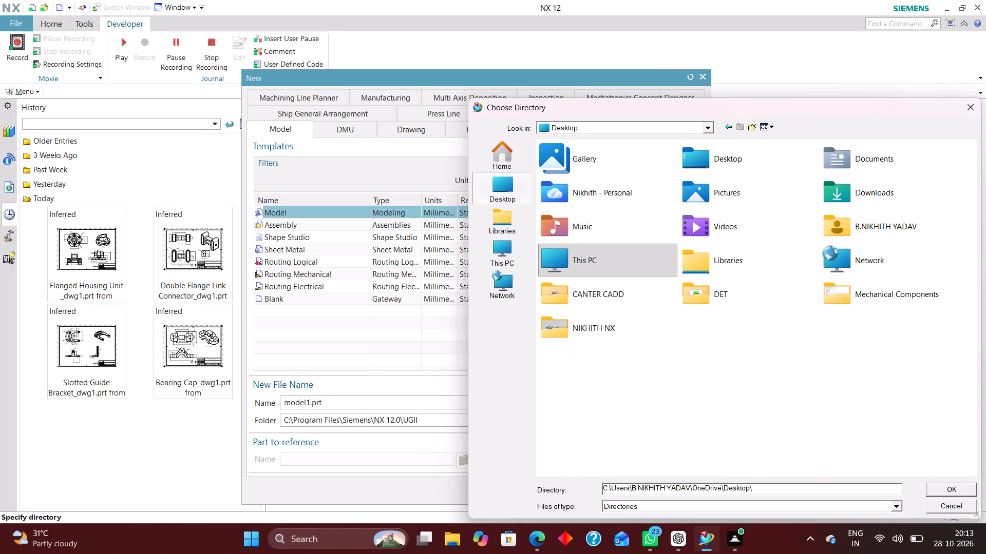
double_click(912, 284)
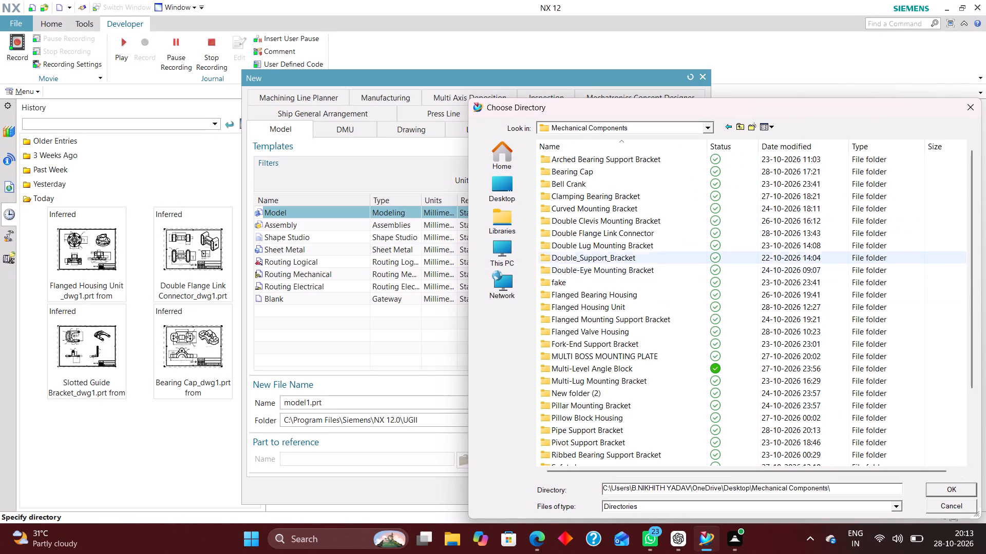
scroll(577, 319, down, 4)
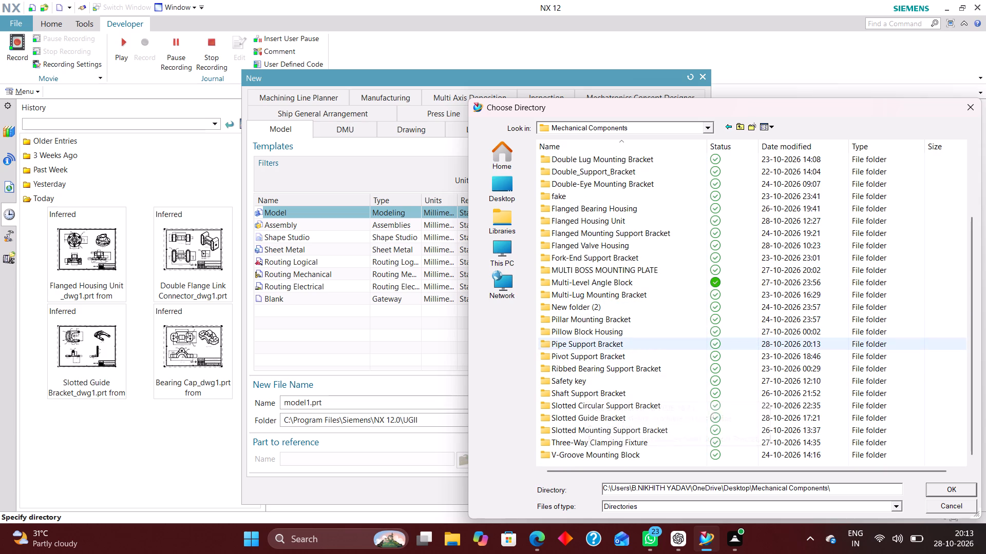
double_click(580, 345)
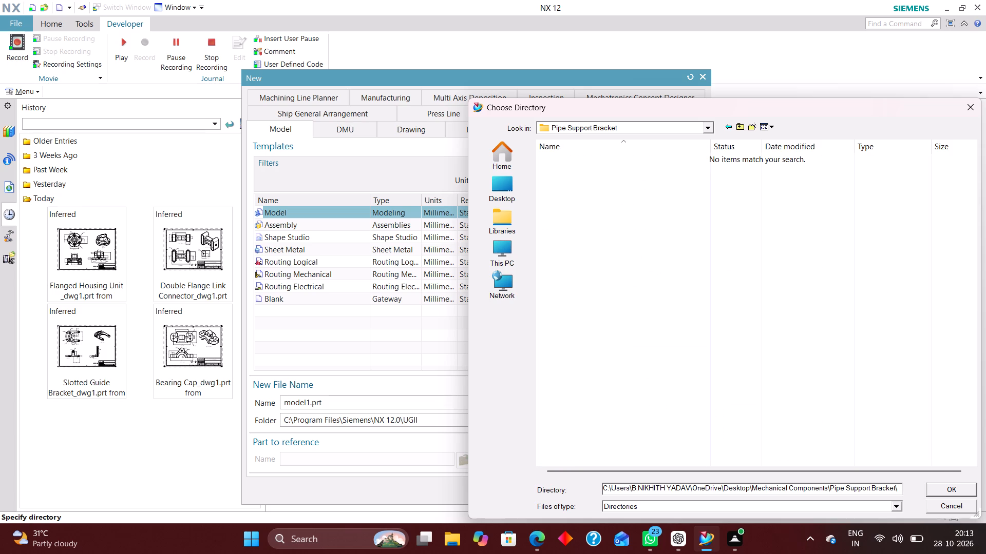
click(956, 490)
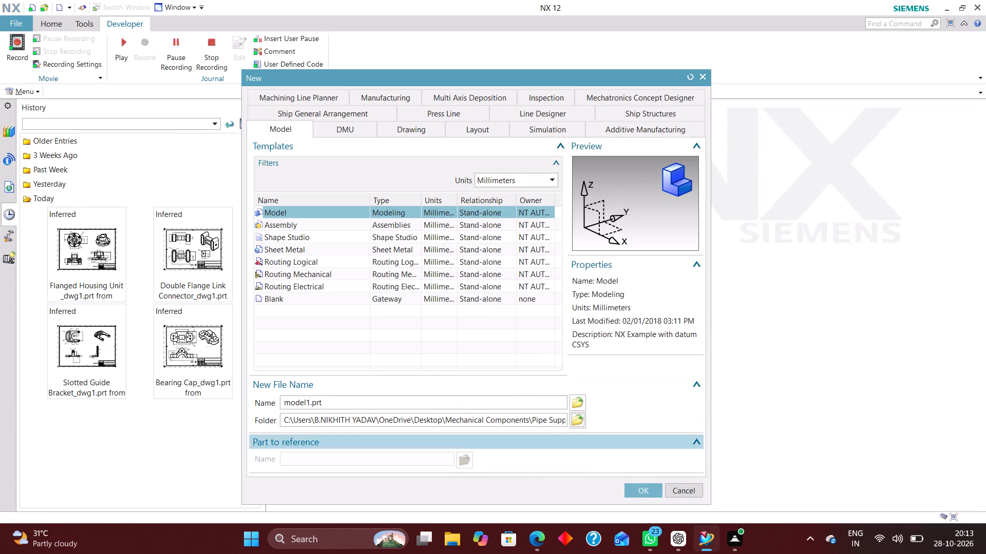
click(646, 491)
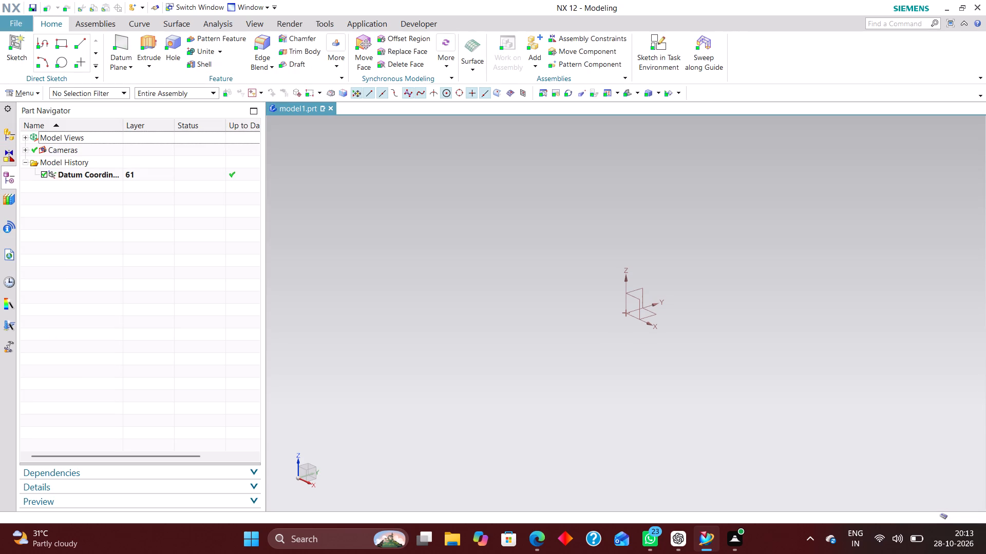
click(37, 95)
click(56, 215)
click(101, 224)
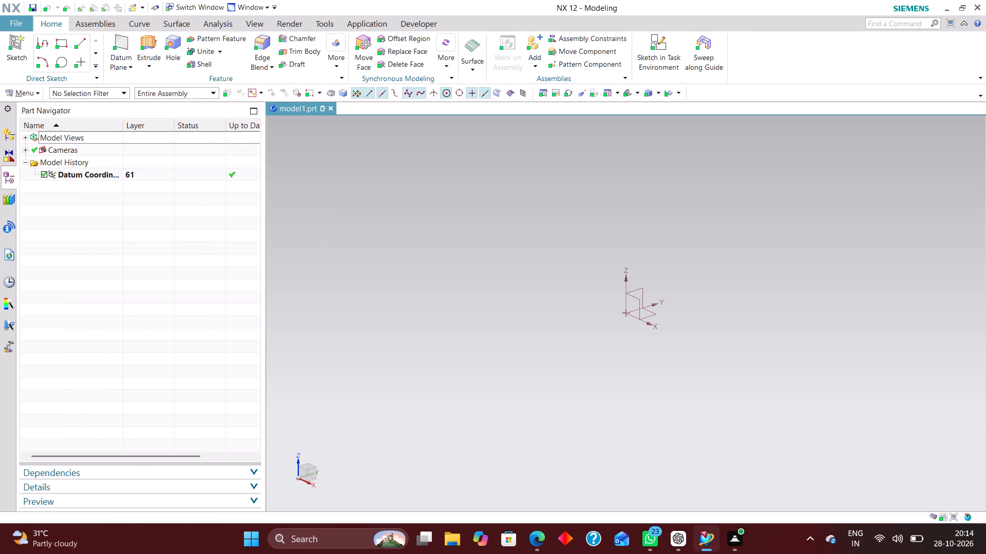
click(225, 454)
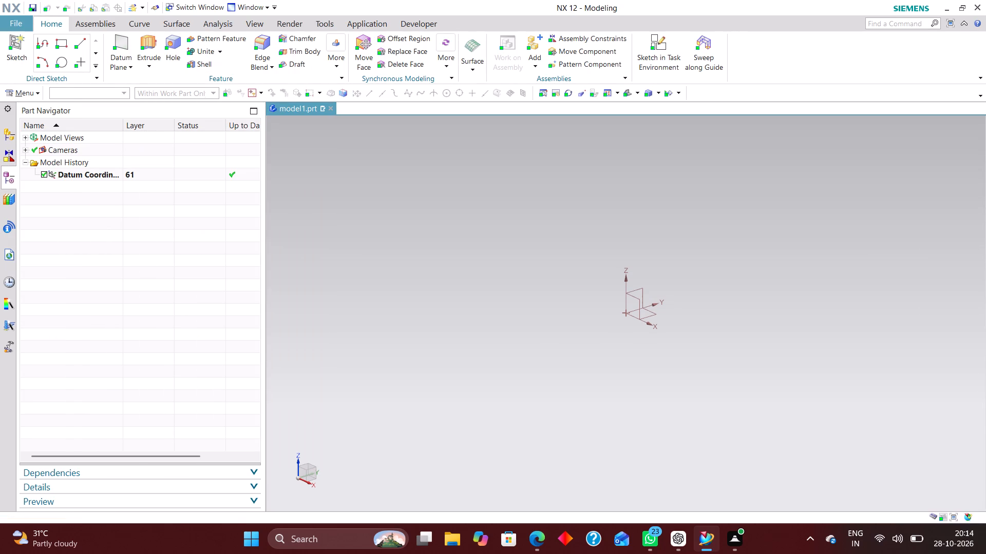
Sketch a 100 mm diameter circle centred on the origin on the datum XZ plane and finish the sketch.
click(659, 43)
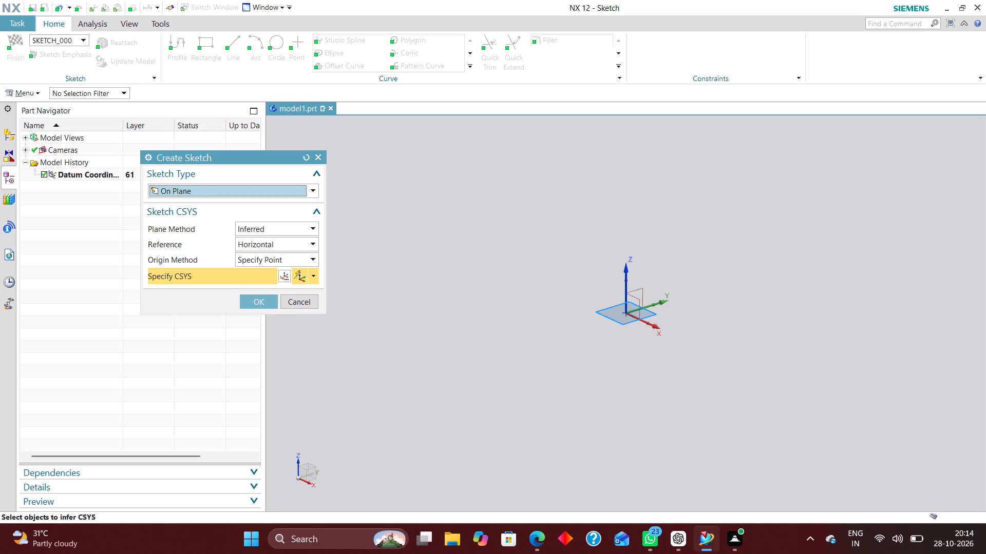
click(640, 301)
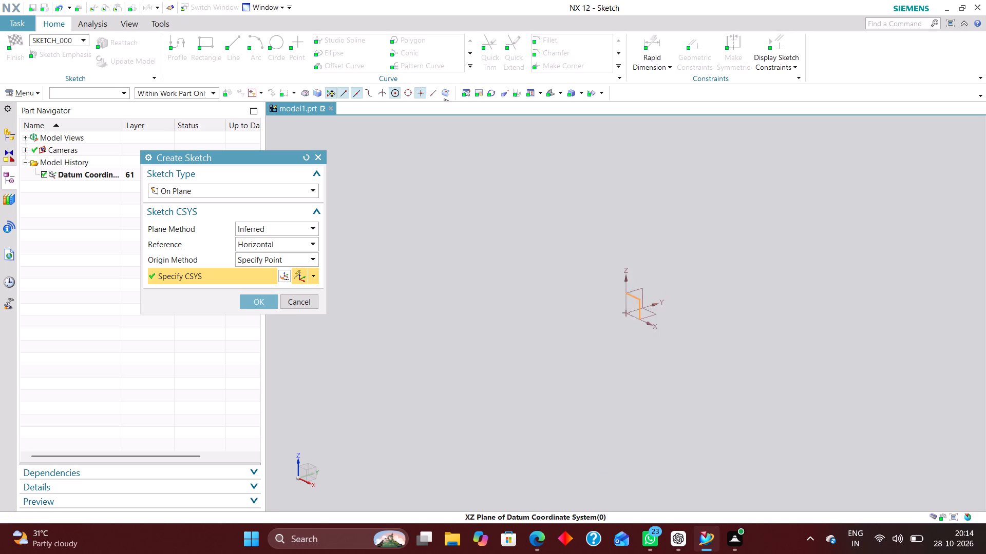
click(256, 298)
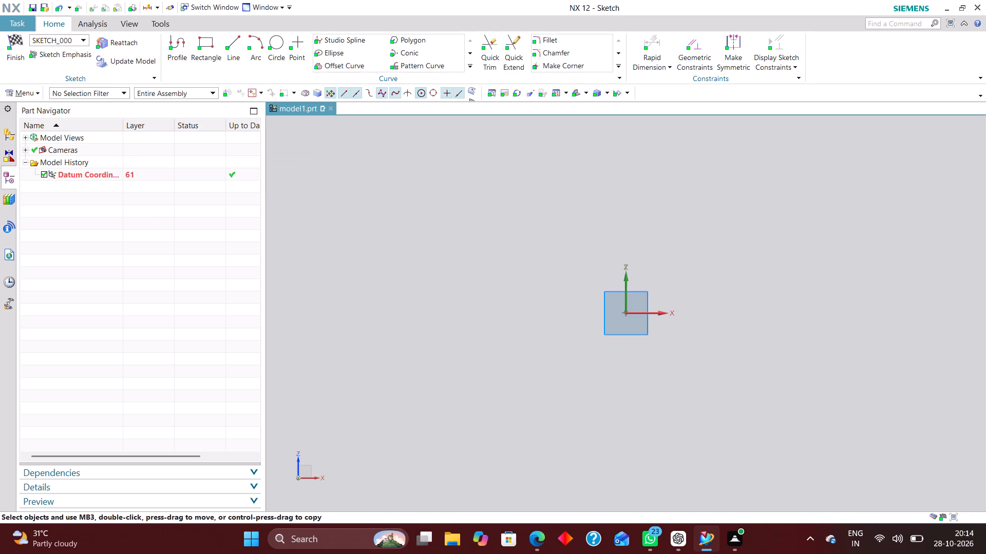
click(278, 42)
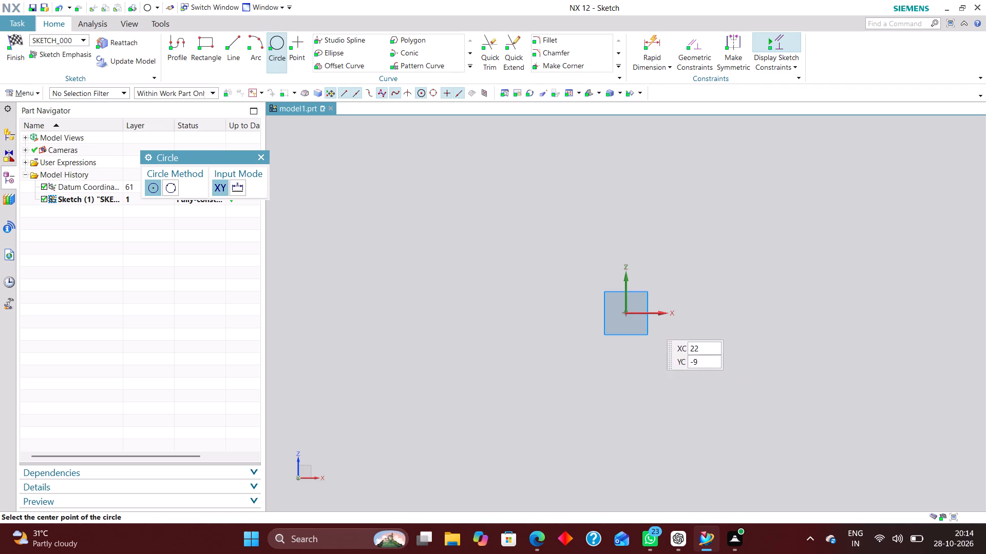
click(624, 311)
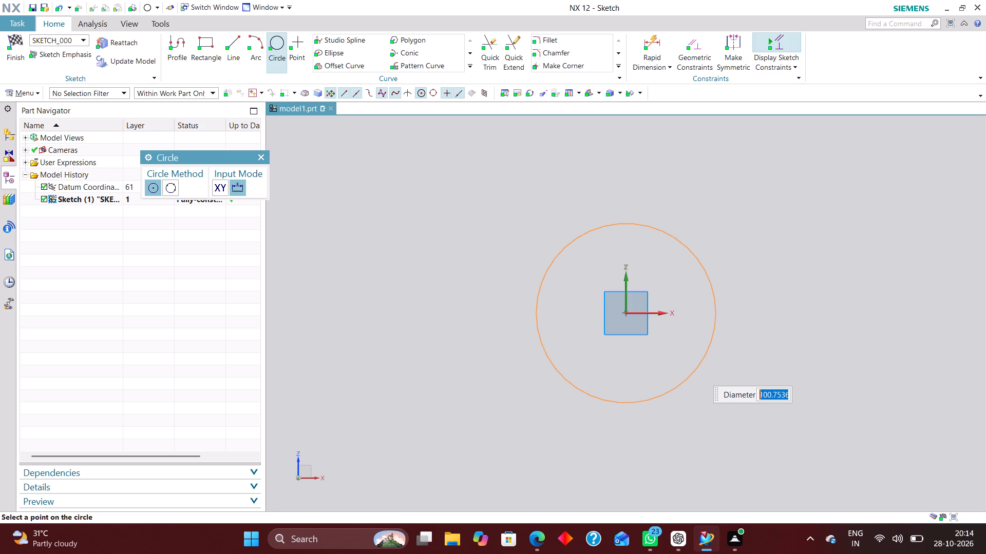
text(100)
key(Return)
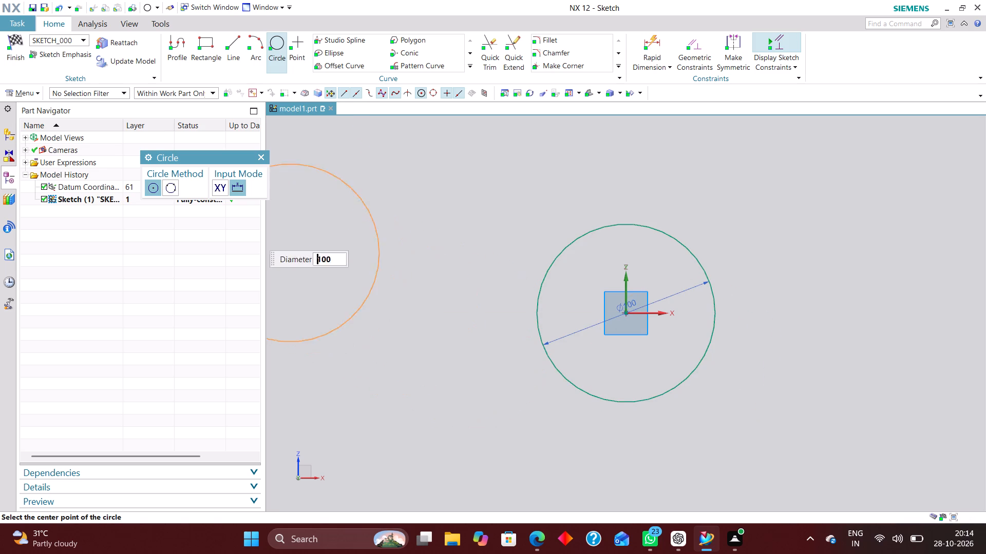
click(262, 159)
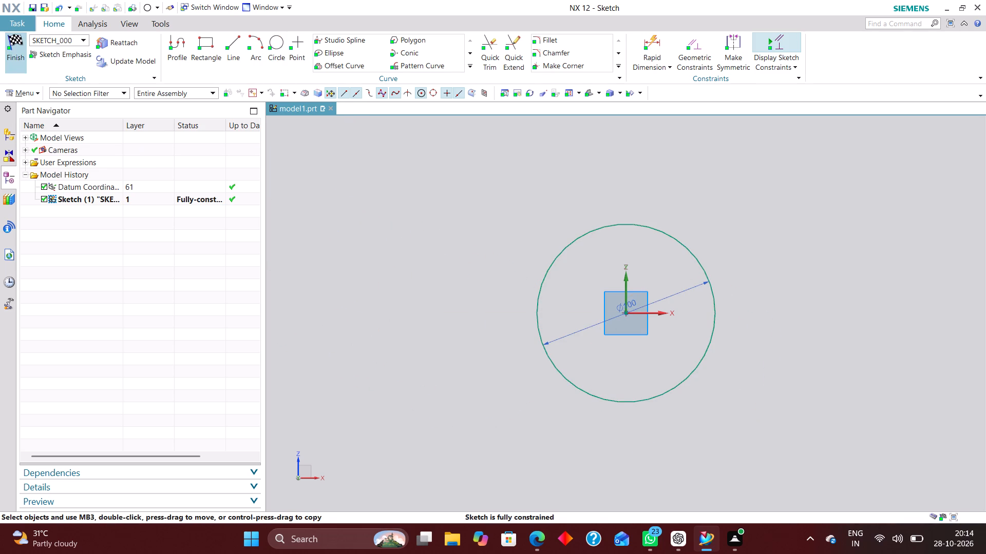
click(11, 40)
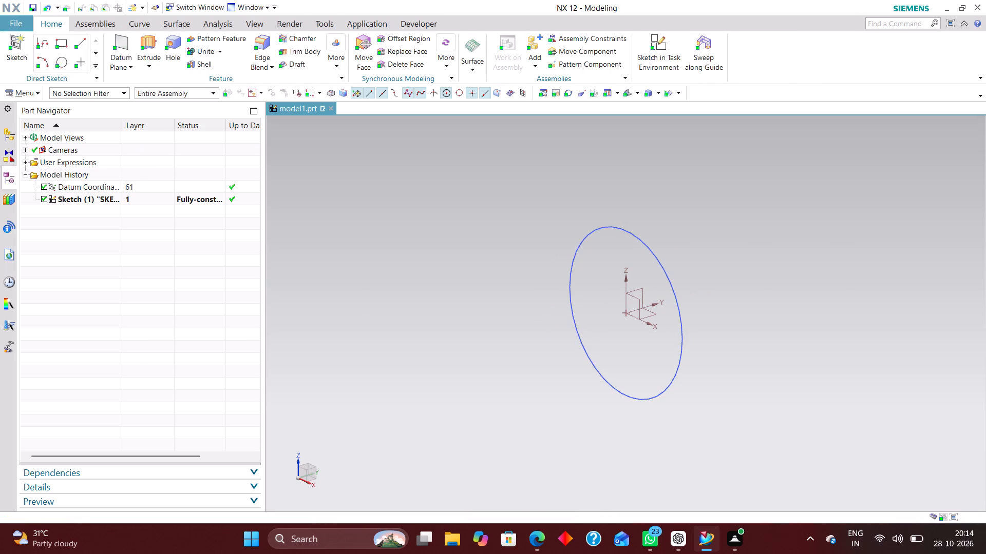
Extrude the 100 mm circle into a solid cylinder with a symmetric distance of 100 mm.
click(140, 43)
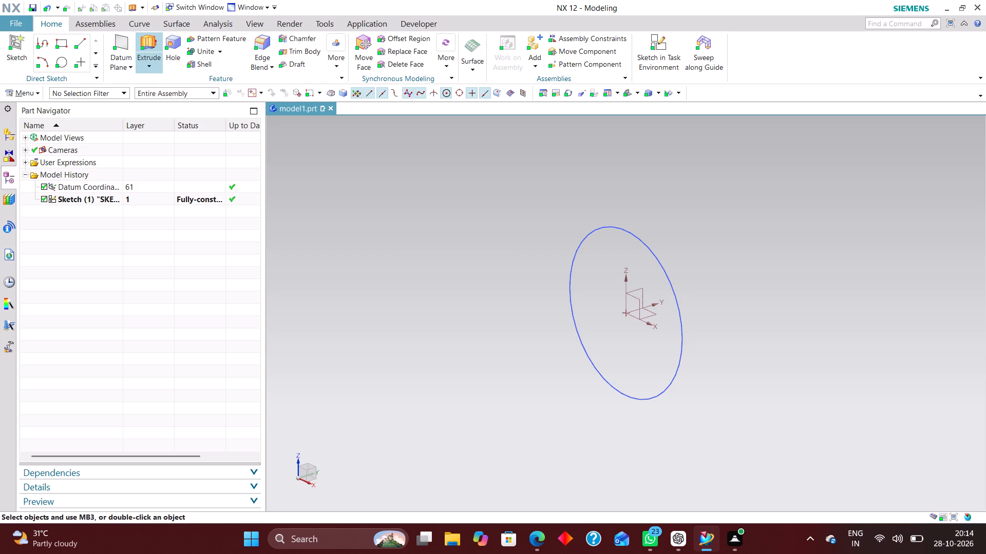
click(636, 234)
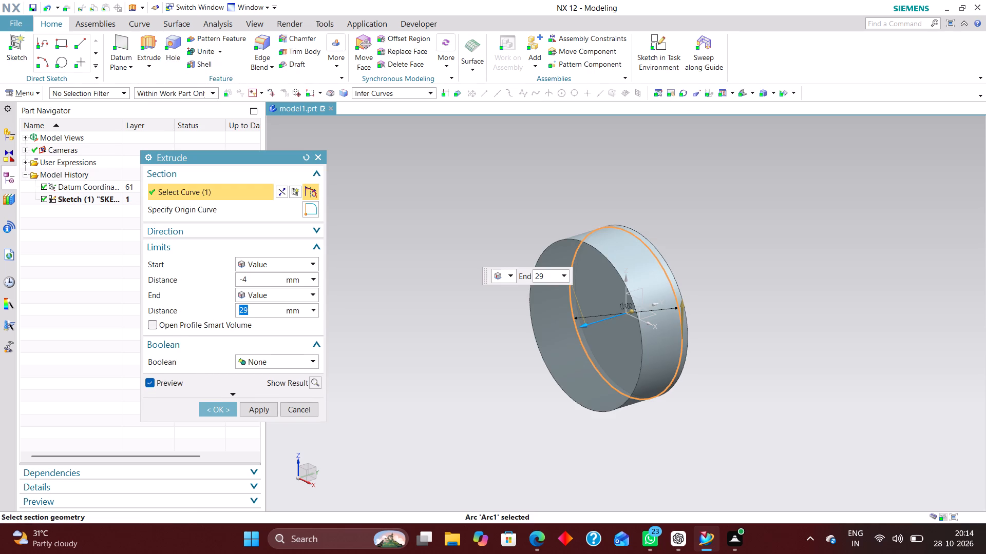
click(272, 261)
click(280, 290)
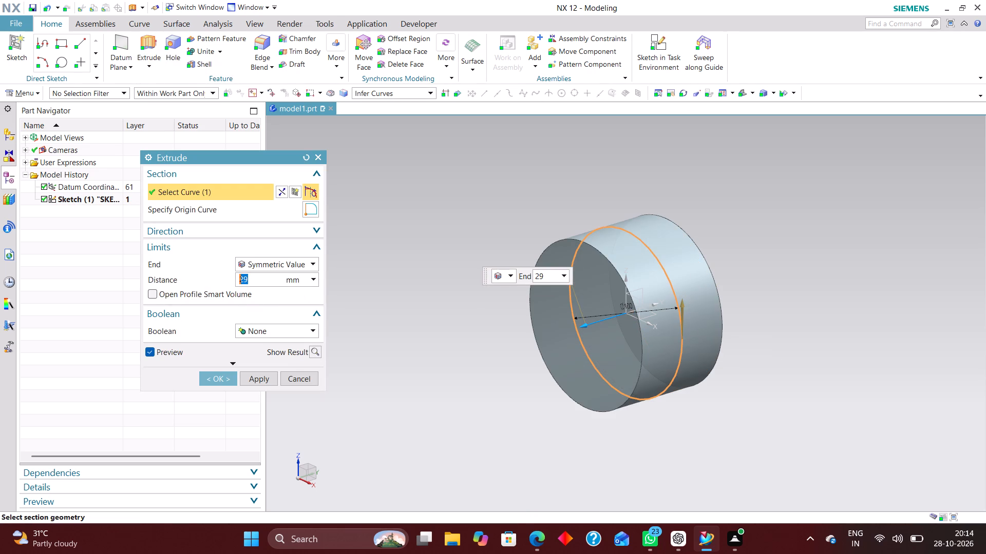
text(10)
key(Return)
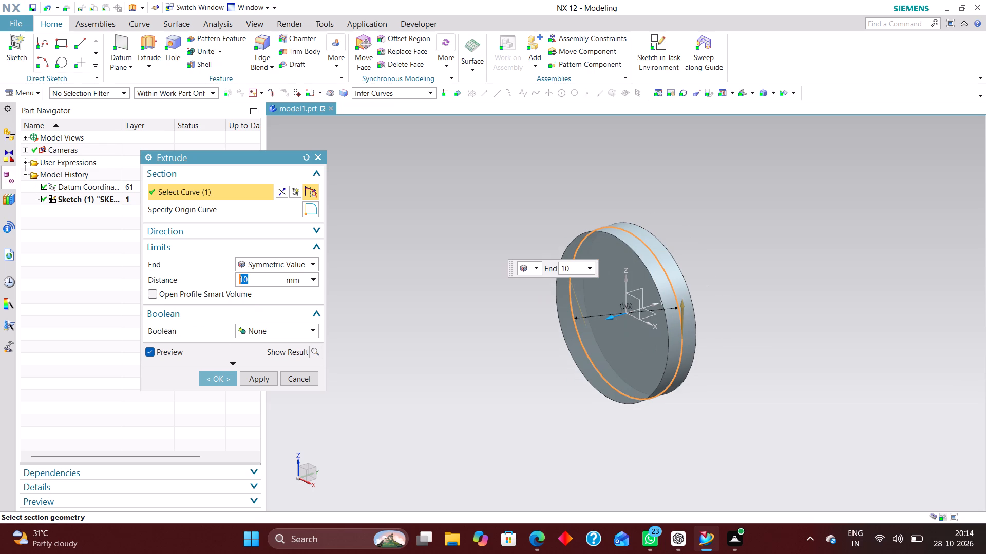
text(100)
key(Return)
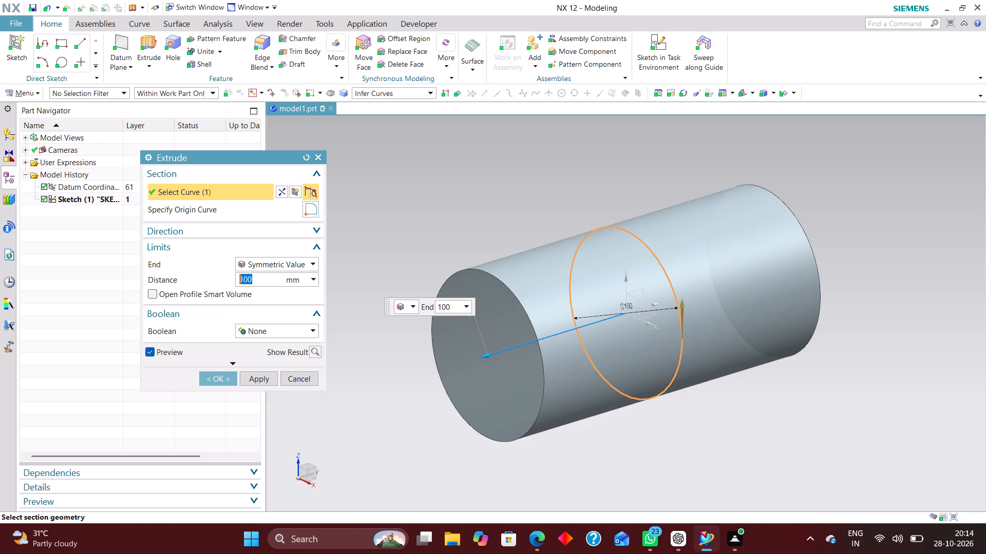
click(223, 373)
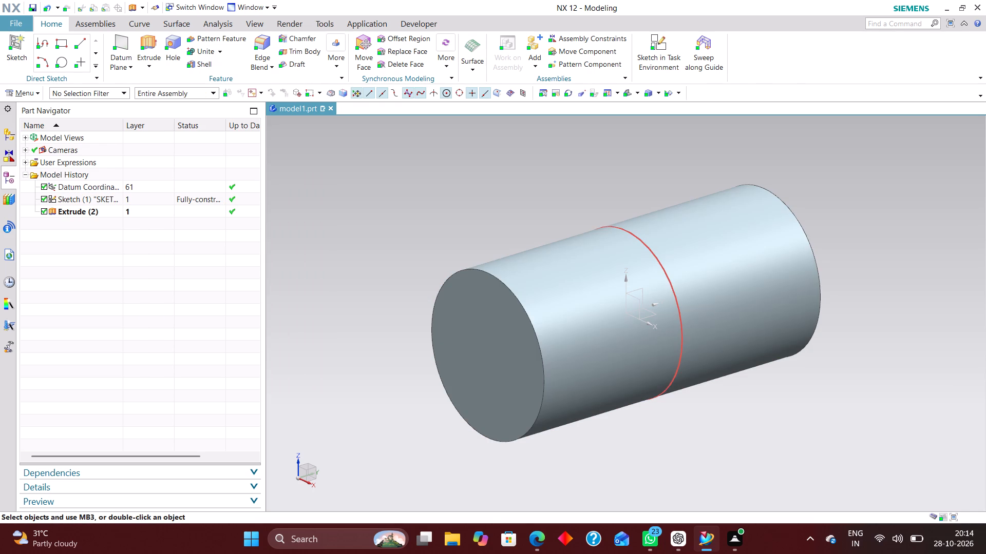
Hide the circle sketch used for the cylinder.
right_drag(675, 293, 676, 332)
Start a second task-environment sketch on the datum XZ plane and draw a circle about 62 mm in diameter below the cylinder.
scroll(623, 359, down, 3)
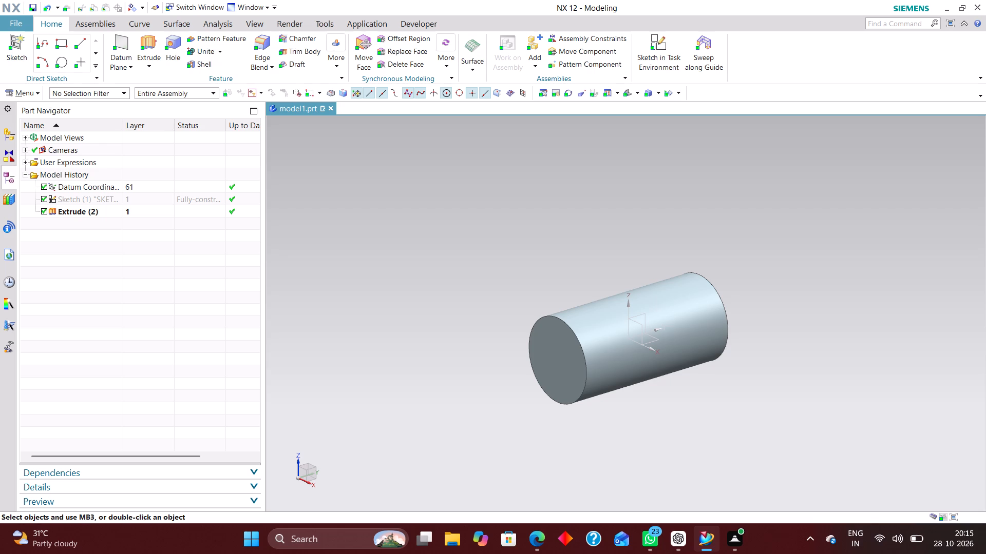
click(656, 49)
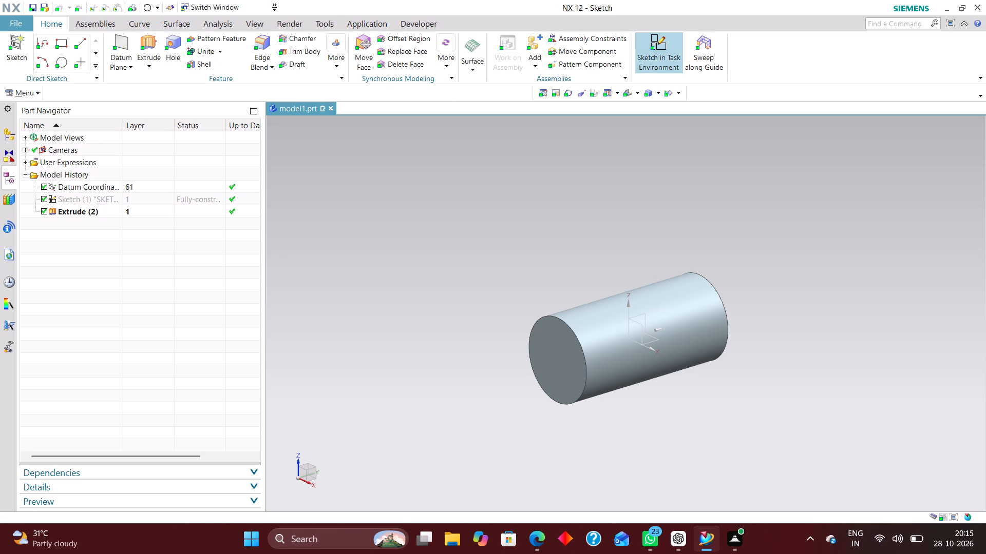
click(640, 327)
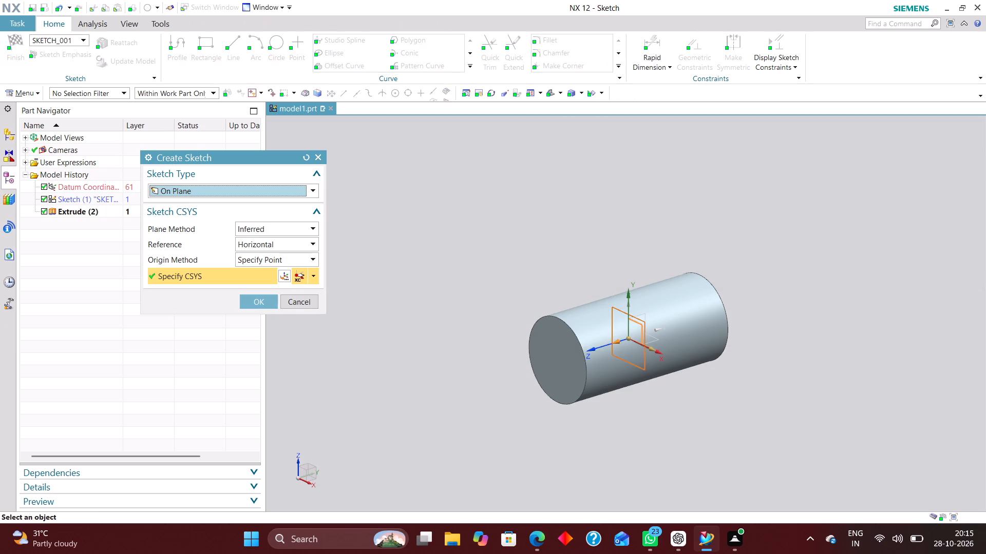
click(260, 302)
scroll(576, 297, down, 2)
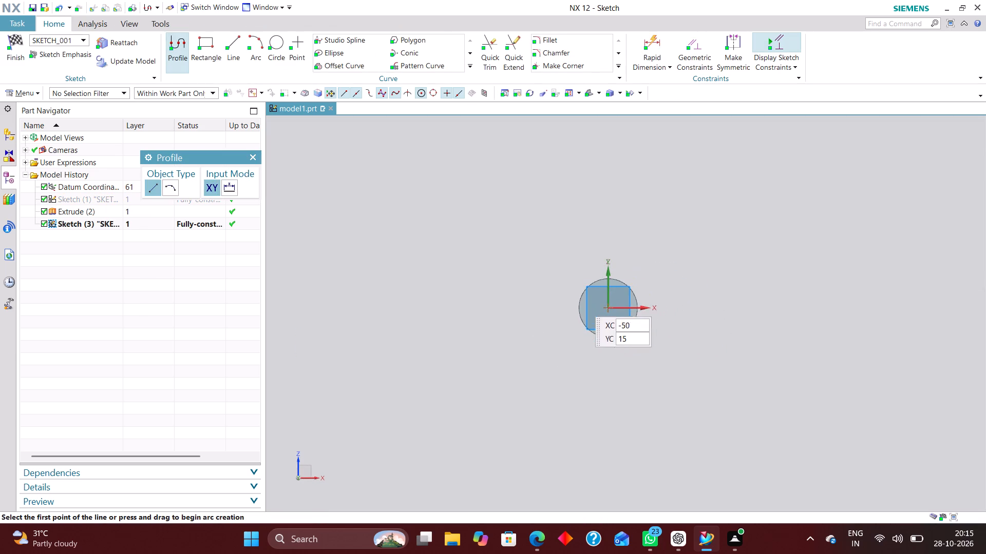
scroll(608, 331, up, 1)
click(277, 51)
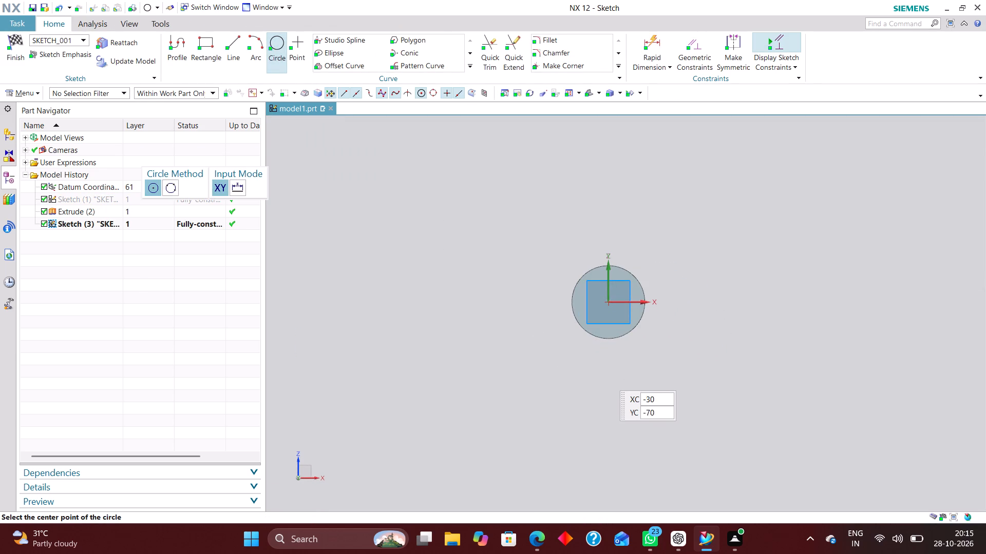
click(610, 382)
click(622, 400)
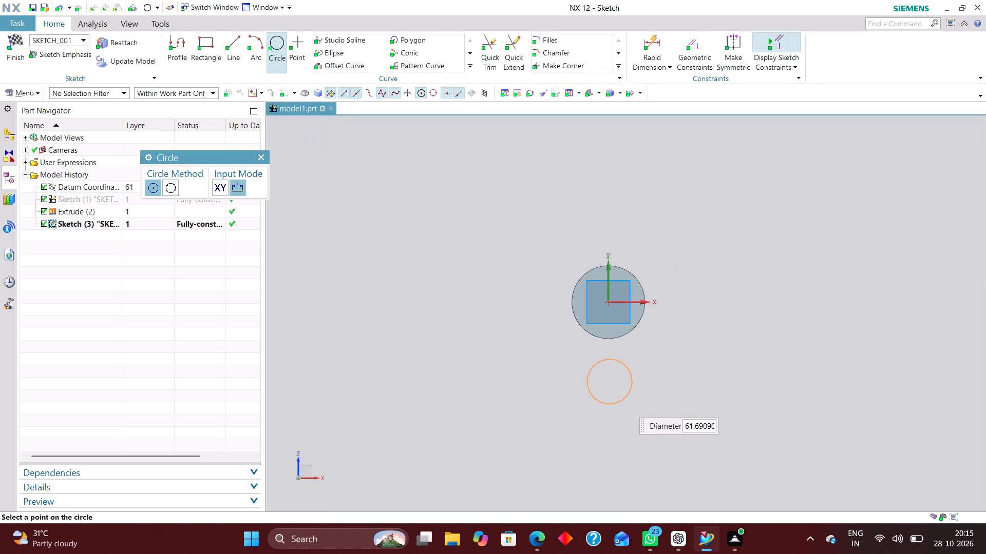
Constrain the lower circle's centre to lie on the vertical Z axis with a point-on-curve constraint.
click(691, 41)
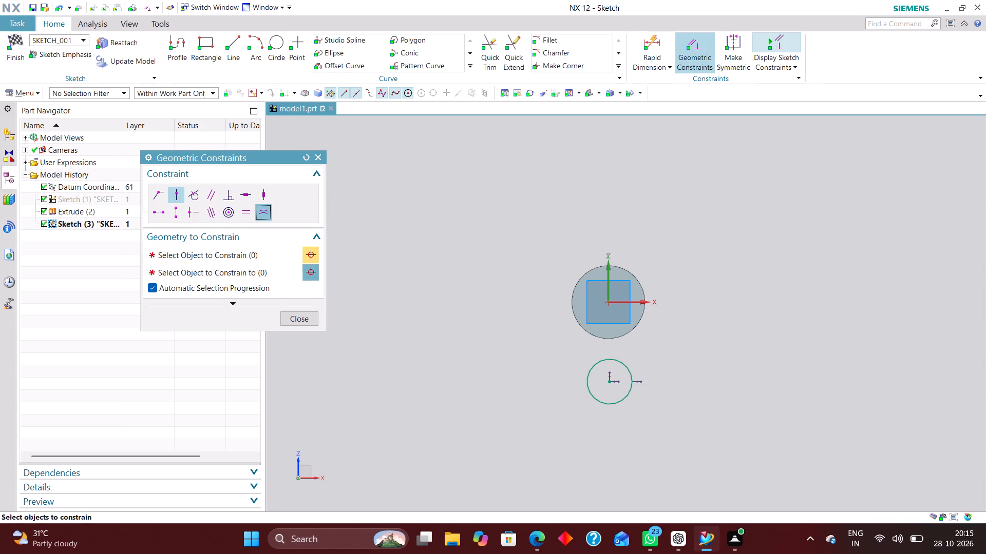
click(178, 196)
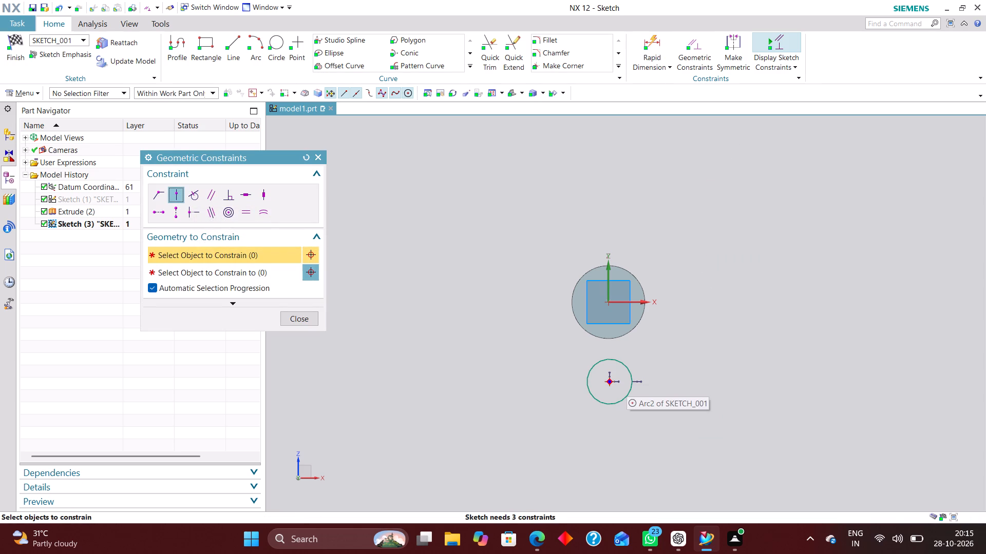
click(612, 384)
click(605, 284)
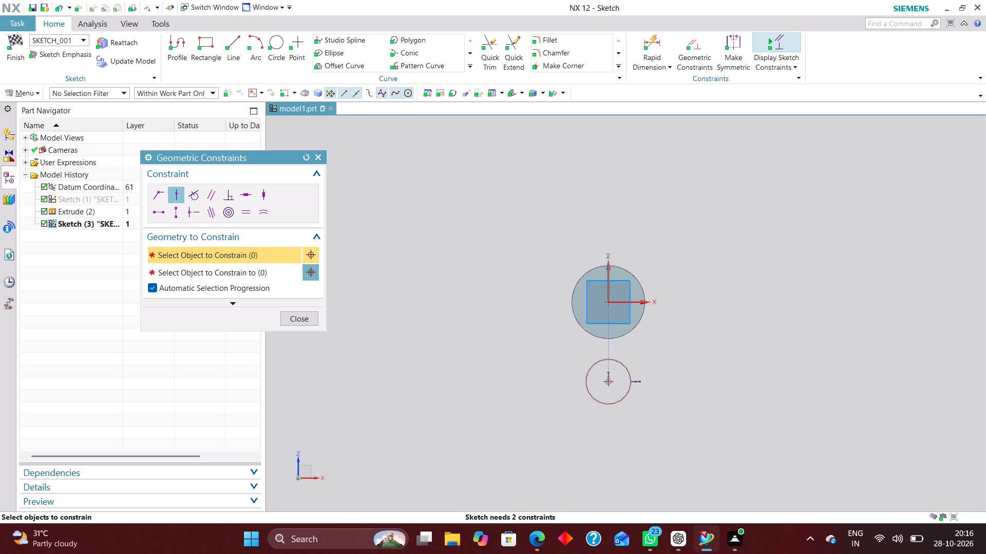
Add a diametral dimension to the lower circle and set it to 50 mm.
click(652, 44)
click(281, 286)
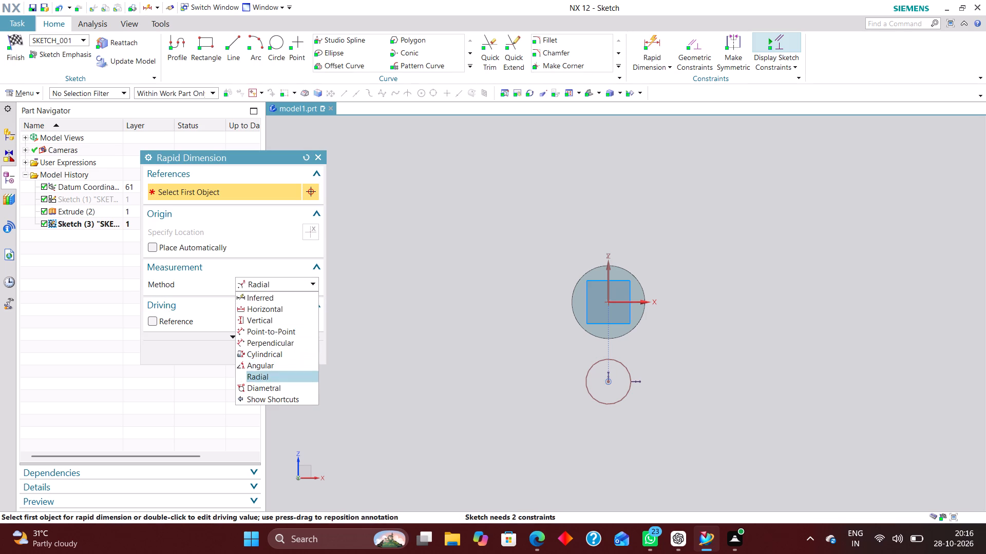
click(289, 386)
click(625, 369)
click(673, 346)
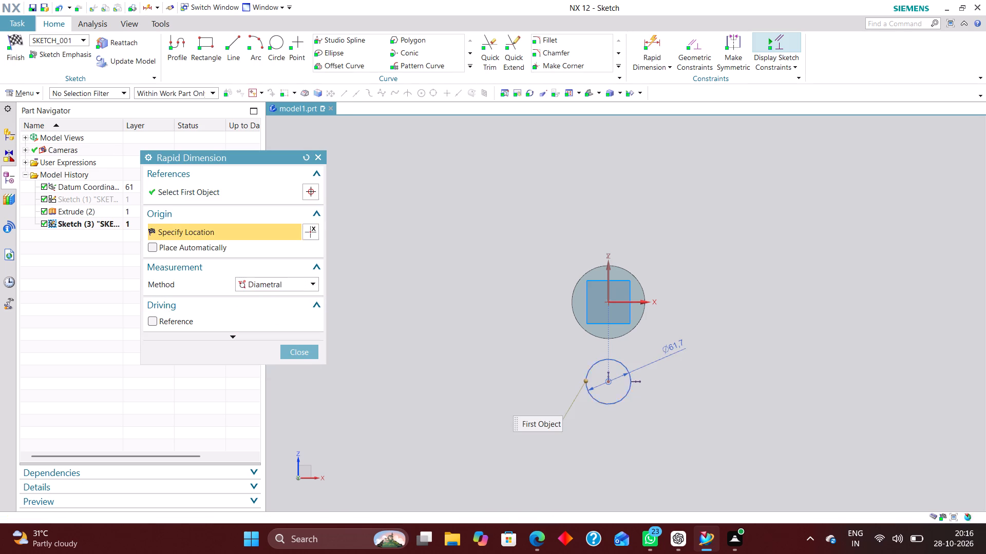
text(50)
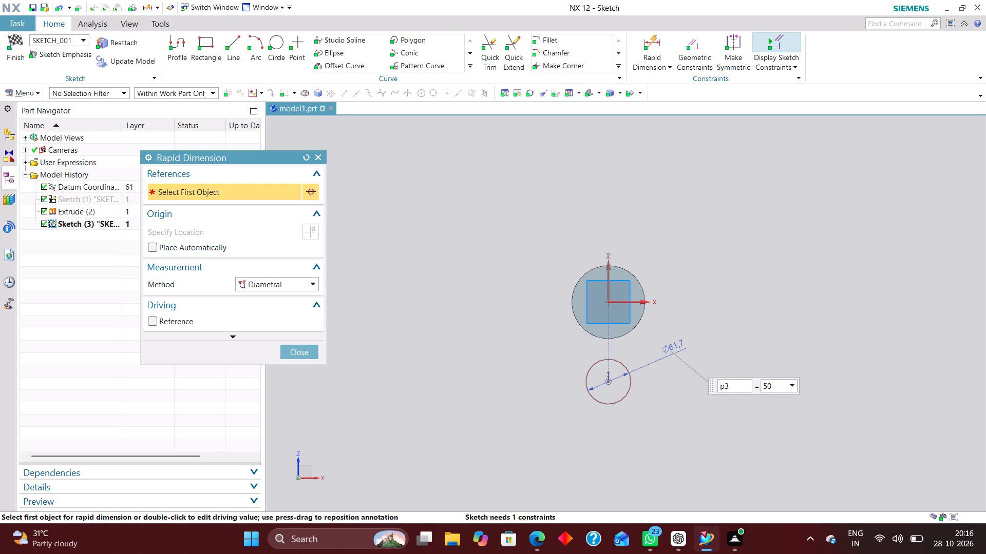
key(Return)
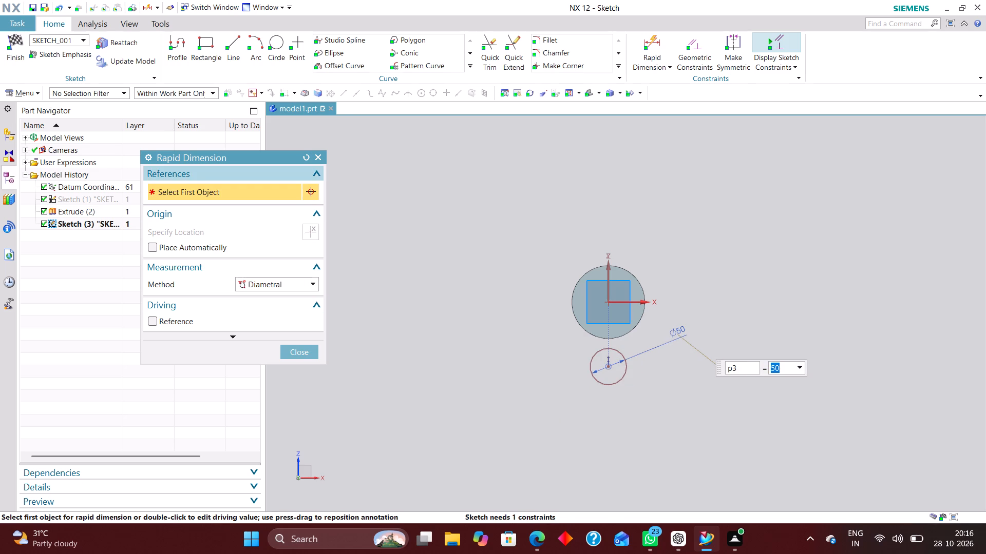
Add an inferred dimension between the sketch's horizontal axis and the lower circle's centre and set it to 88 mm.
click(304, 347)
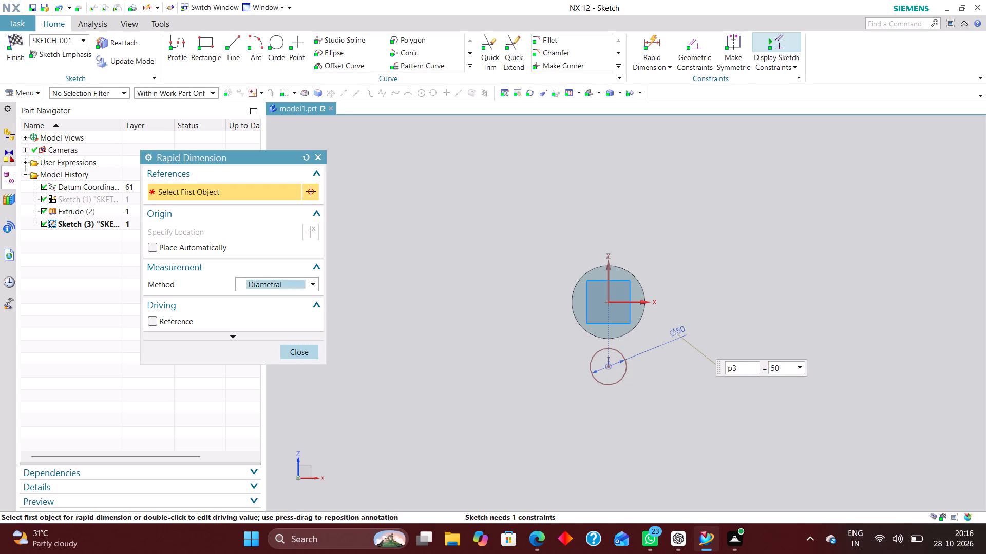
scroll(571, 319, down, 2)
scroll(626, 329, up, 4)
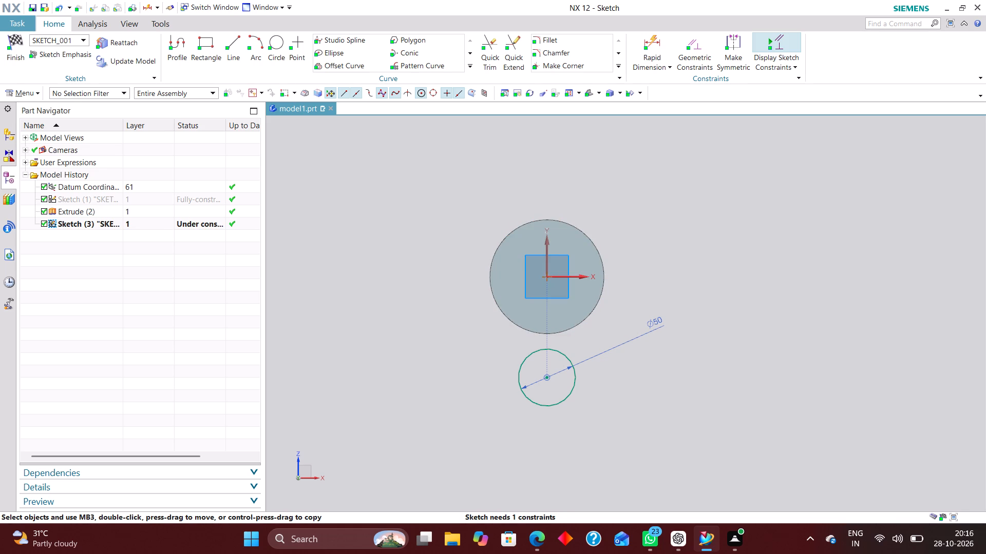
scroll(519, 337, down, 1)
scroll(517, 334, up, 1)
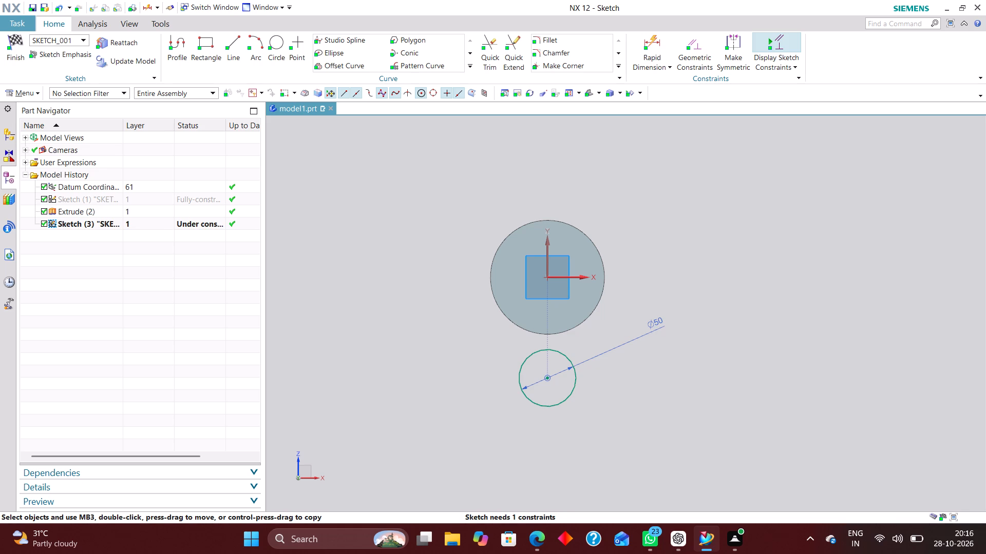
scroll(602, 368, down, 1)
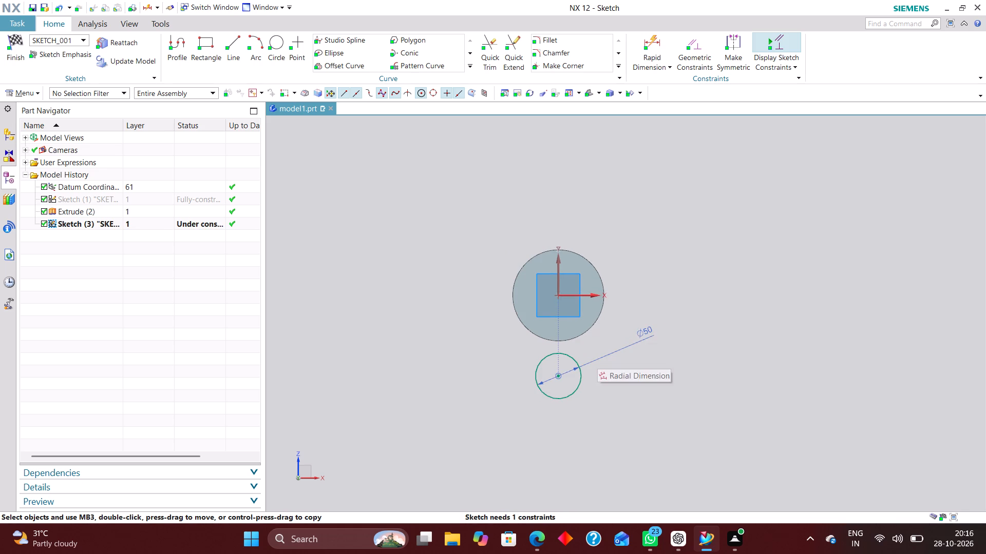
click(654, 45)
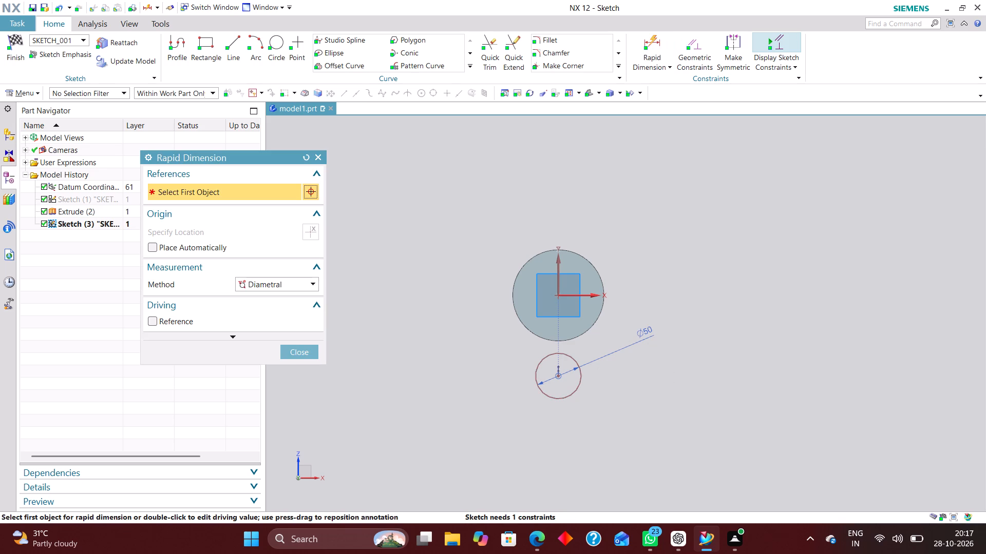
scroll(598, 367, up, 2)
click(304, 283)
click(297, 301)
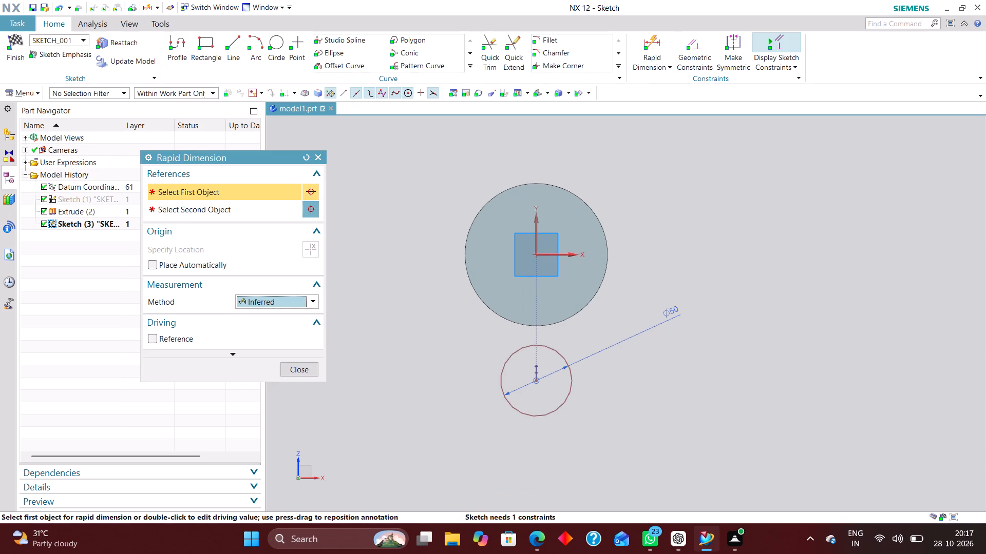
click(561, 252)
click(533, 379)
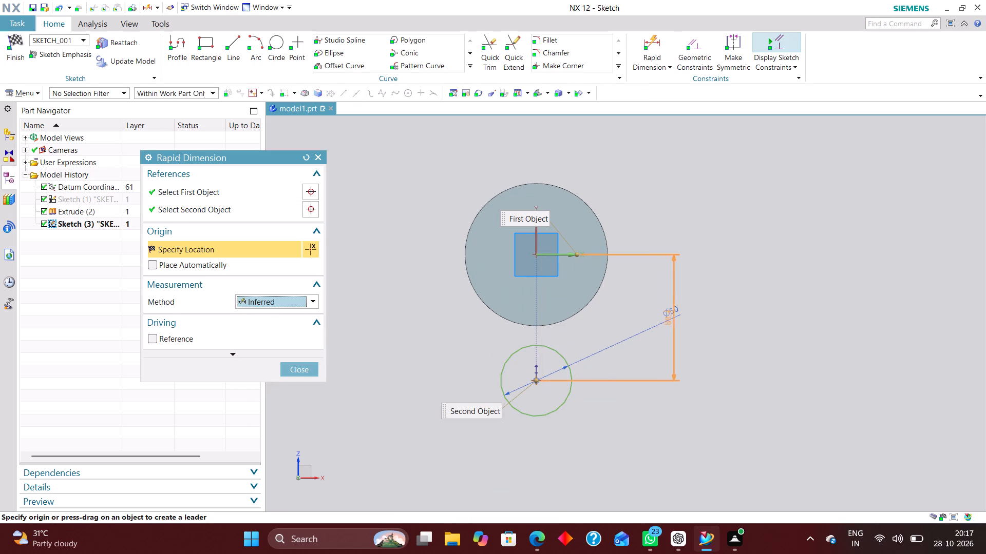
click(725, 314)
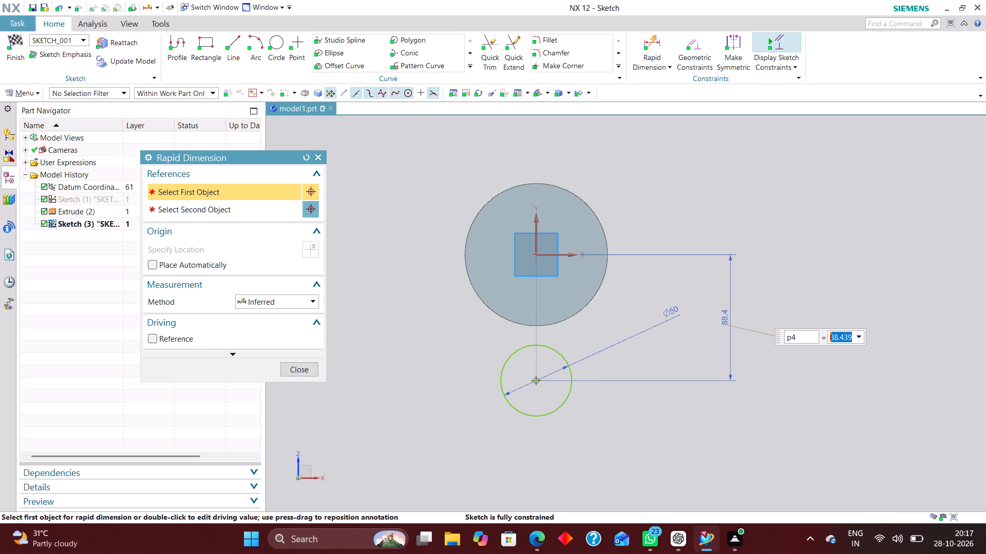
text(88)
key(Return)
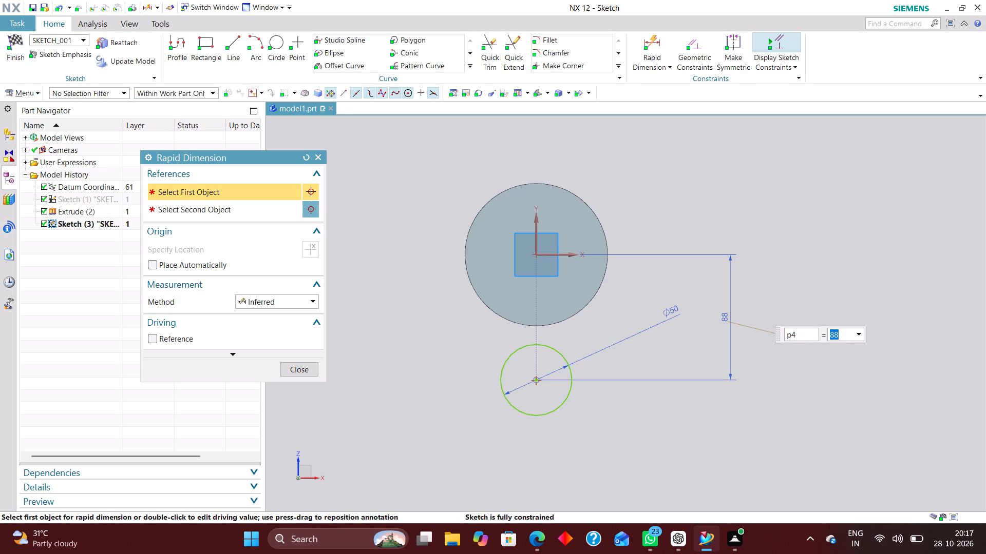
click(300, 373)
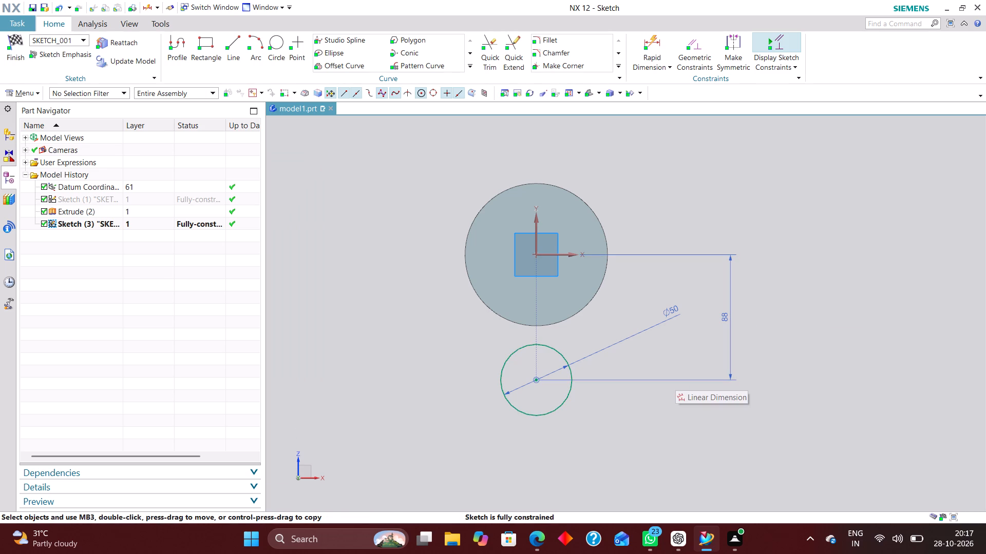
Draw a horizontal line about 25 mm below the sketch origin and constrain its midpoint onto the vertical axis with point on curve.
click(234, 39)
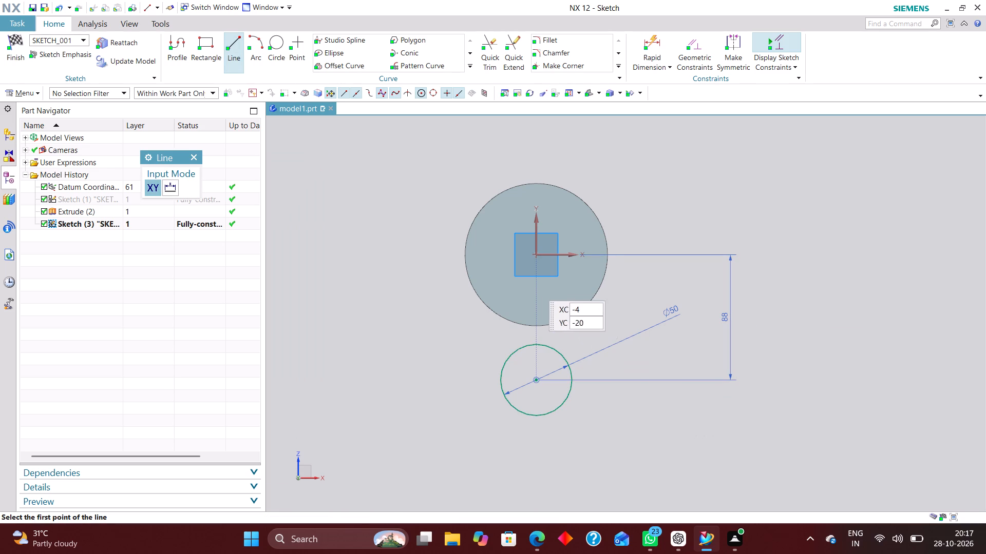
click(482, 286)
click(574, 284)
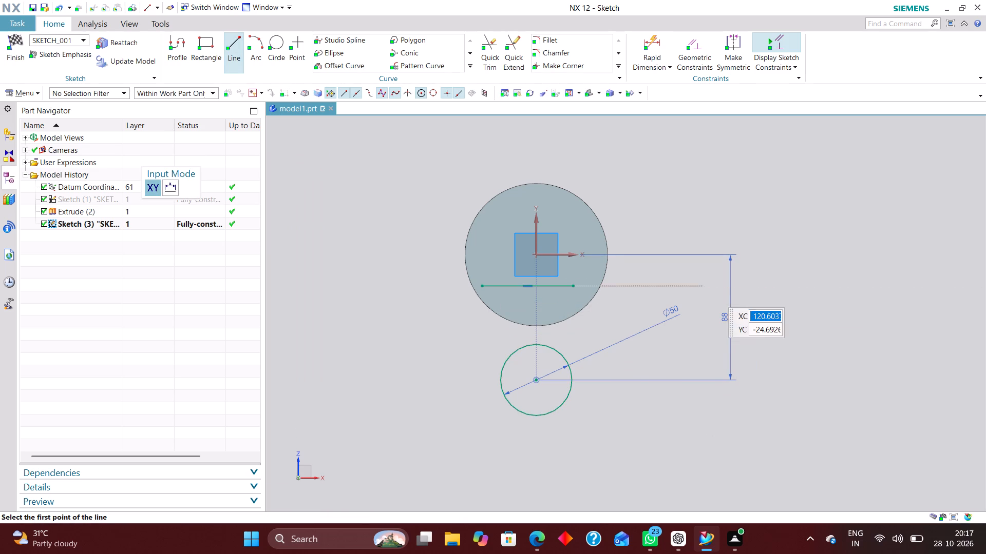
click(697, 42)
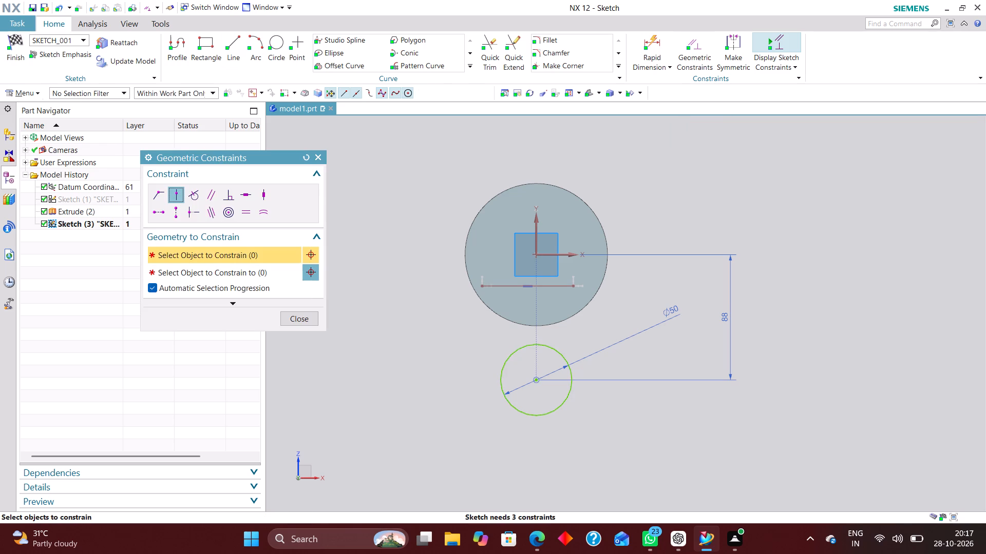
click(528, 285)
click(539, 228)
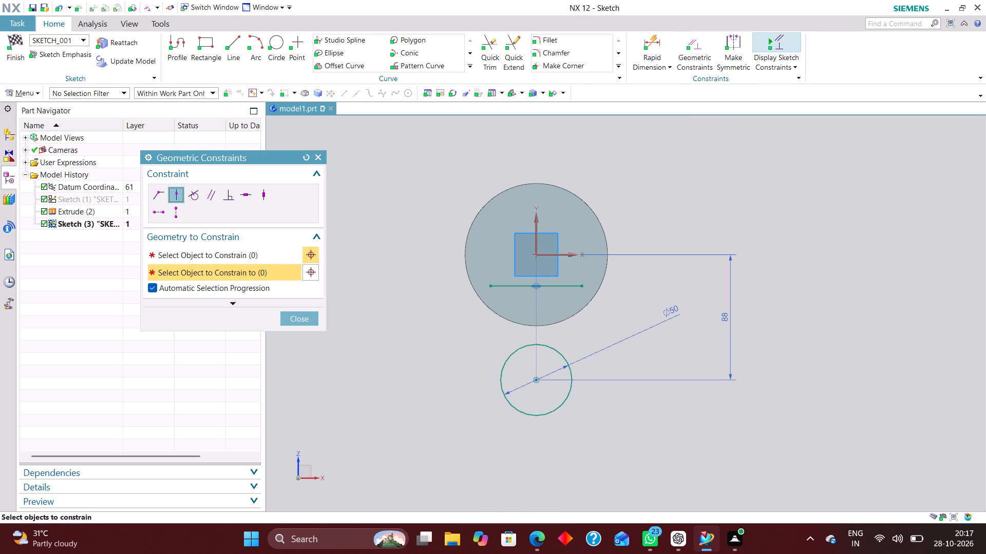
click(305, 320)
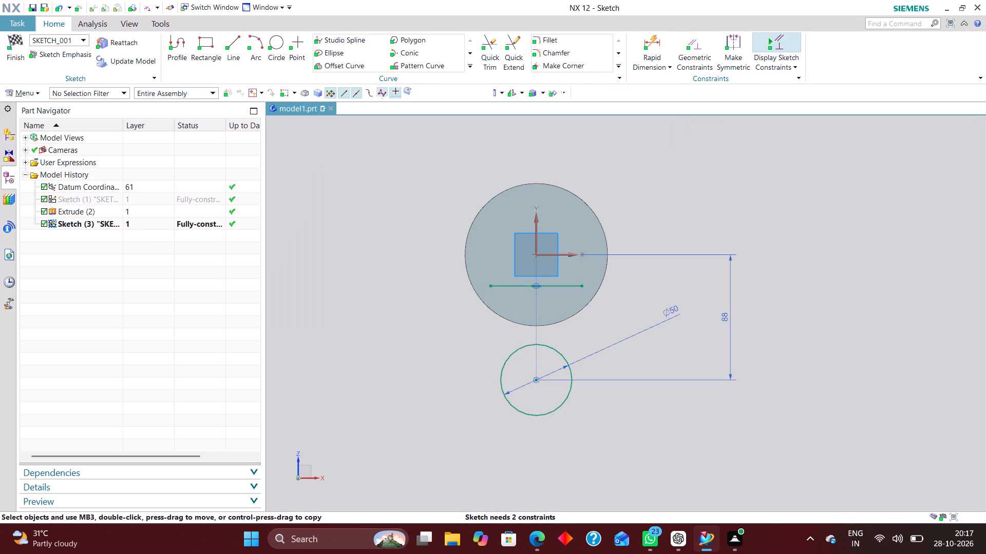
Stretch the horizontal line slightly by its end, lower it a little, and dimension its length to 70 mm.
scroll(494, 282, up, 3)
drag(489, 285, 480, 285)
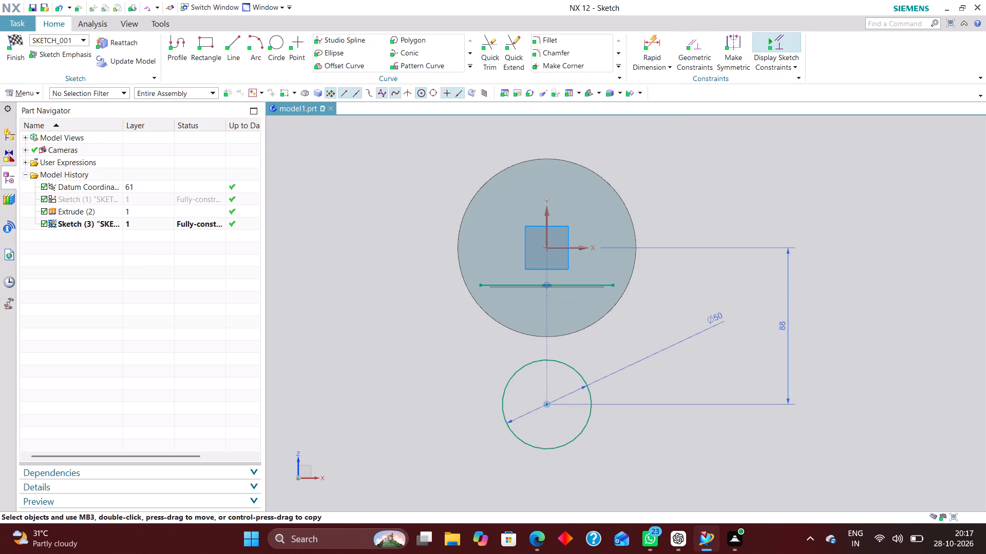
drag(480, 285, 479, 289)
click(651, 39)
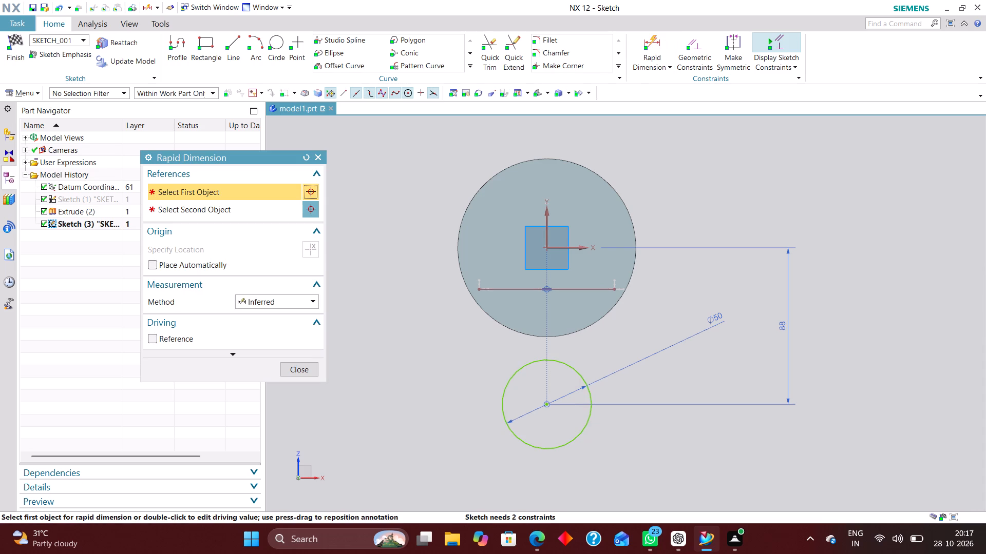
click(567, 288)
click(562, 304)
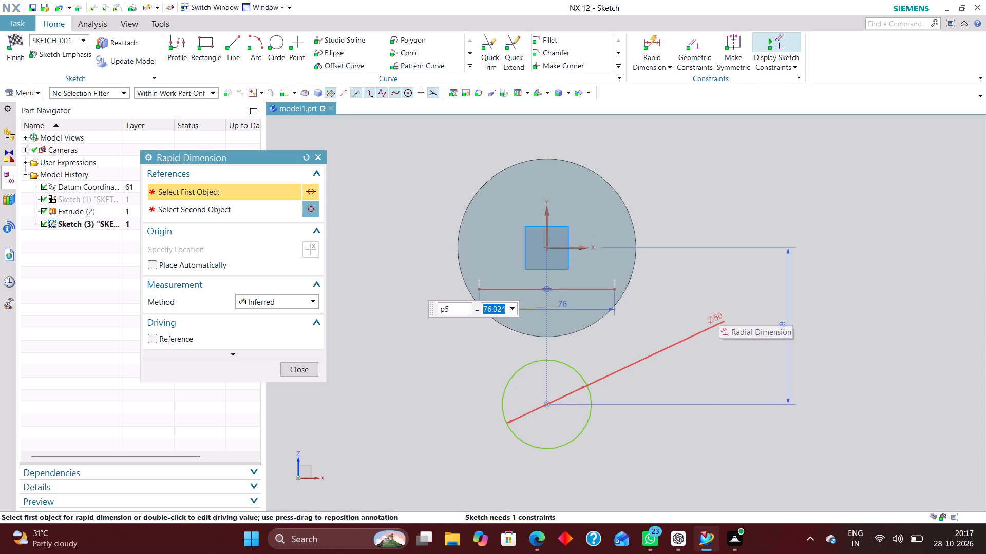
text(70)
key(Return)
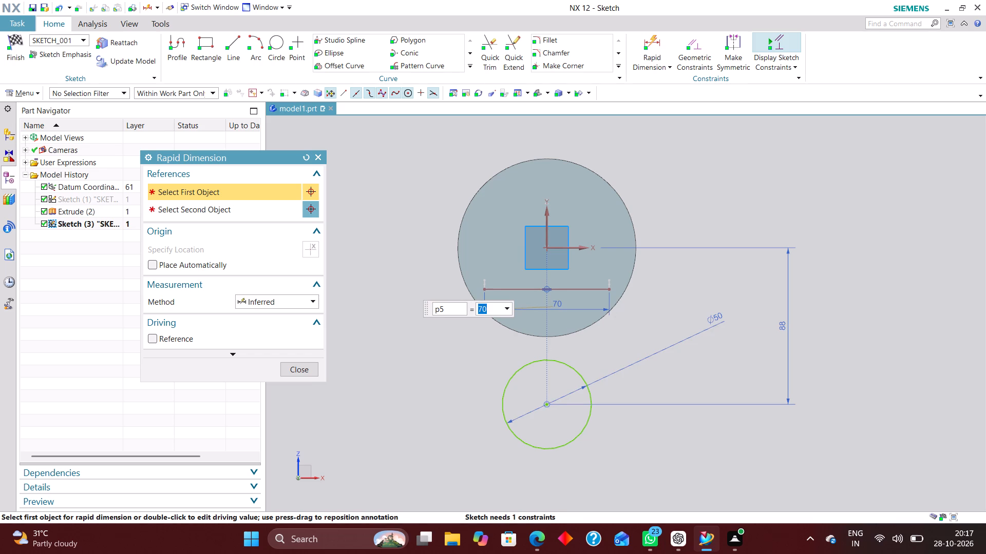
click(307, 368)
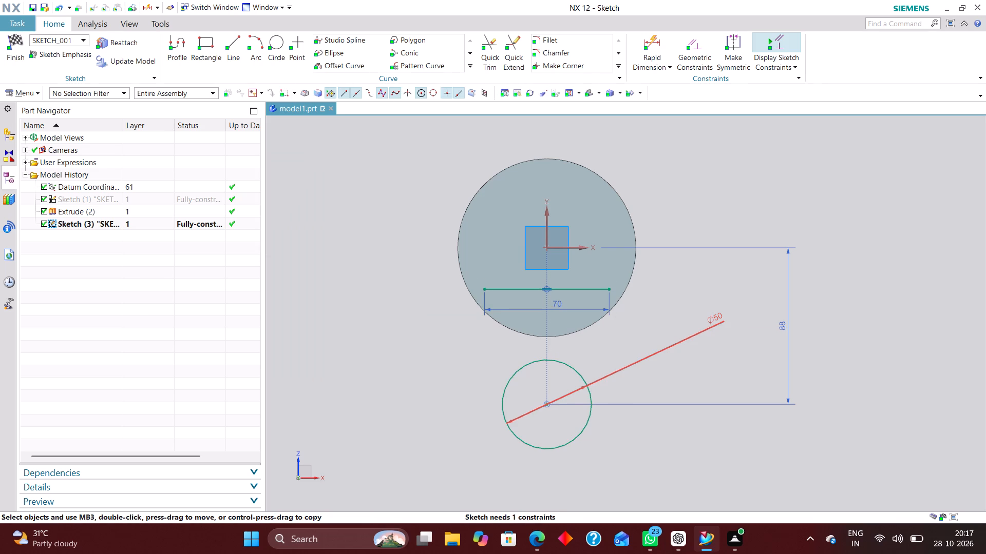
Draw two lines converging downward from the cylinder, one on each side of the lower circle.
double_click(234, 49)
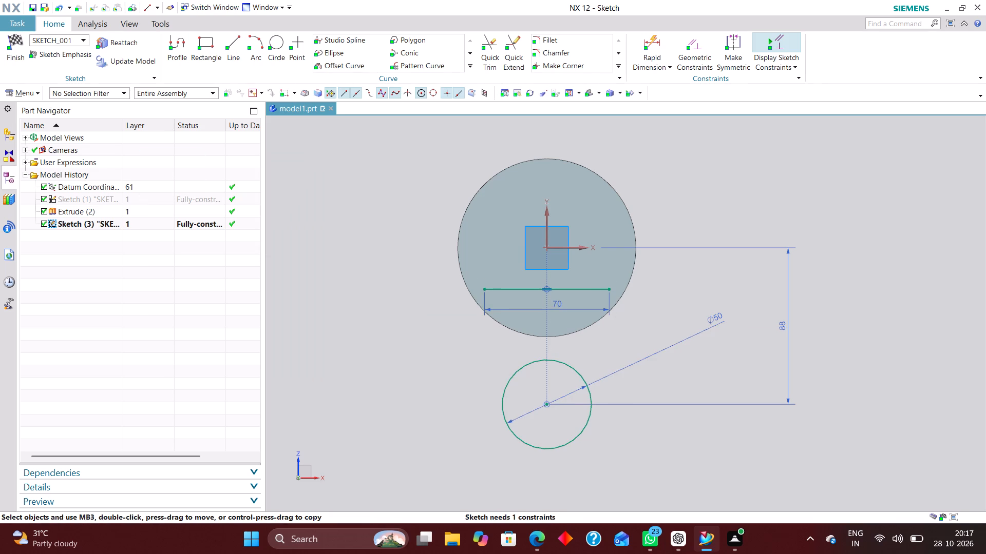
click(460, 302)
click(229, 38)
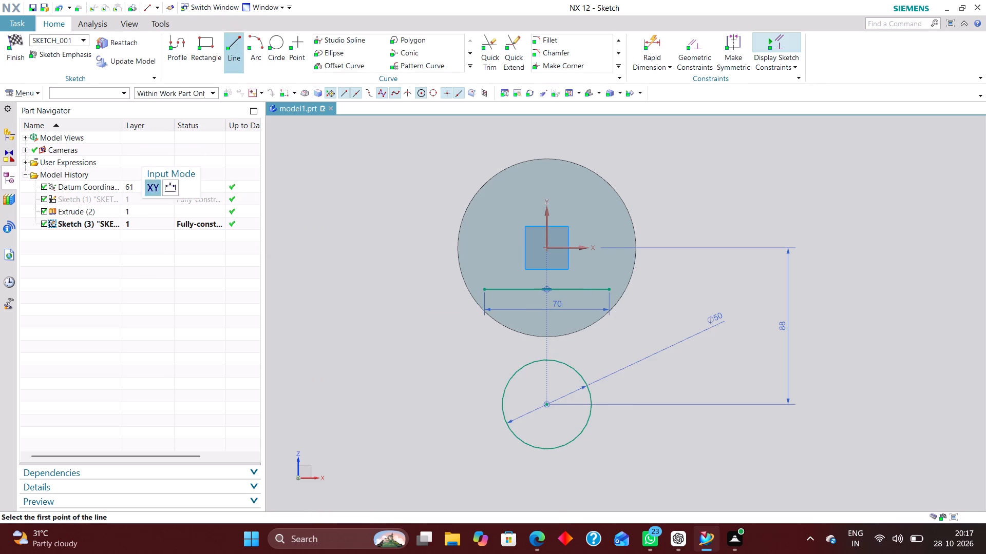
click(455, 309)
click(494, 437)
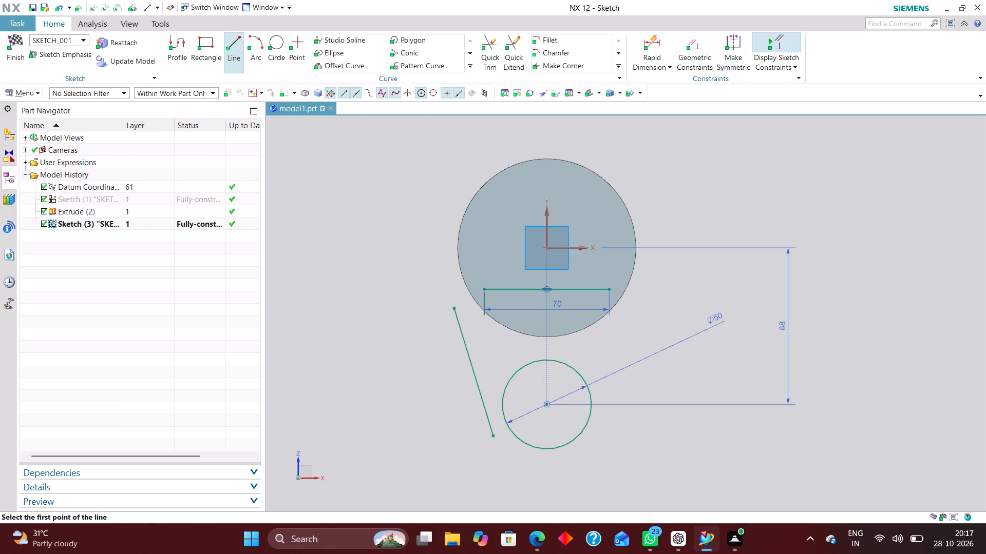
click(628, 322)
click(602, 423)
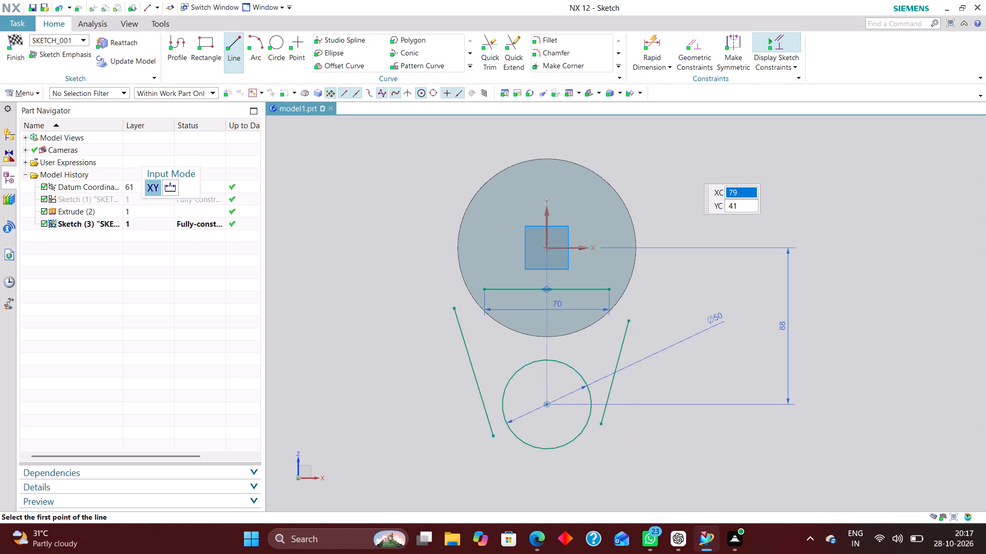
Apply tangent constraints between the lower circle and each of the two slanted side lines.
click(693, 48)
click(194, 197)
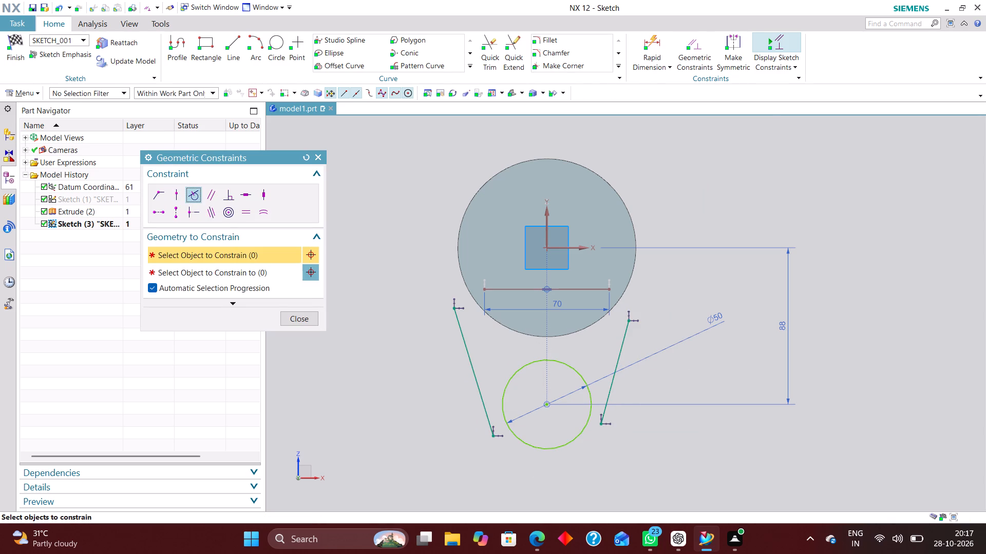
click(512, 376)
click(480, 411)
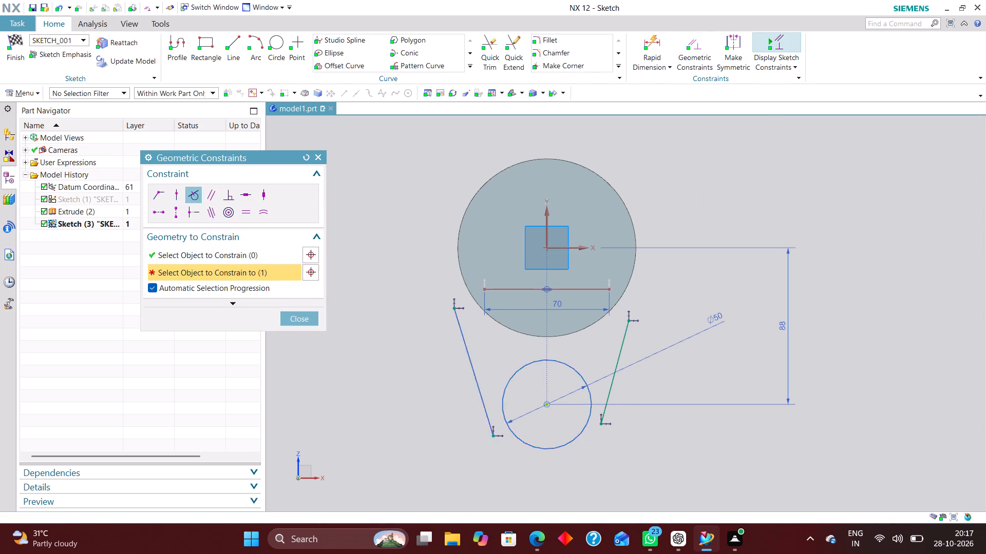
click(592, 407)
click(606, 395)
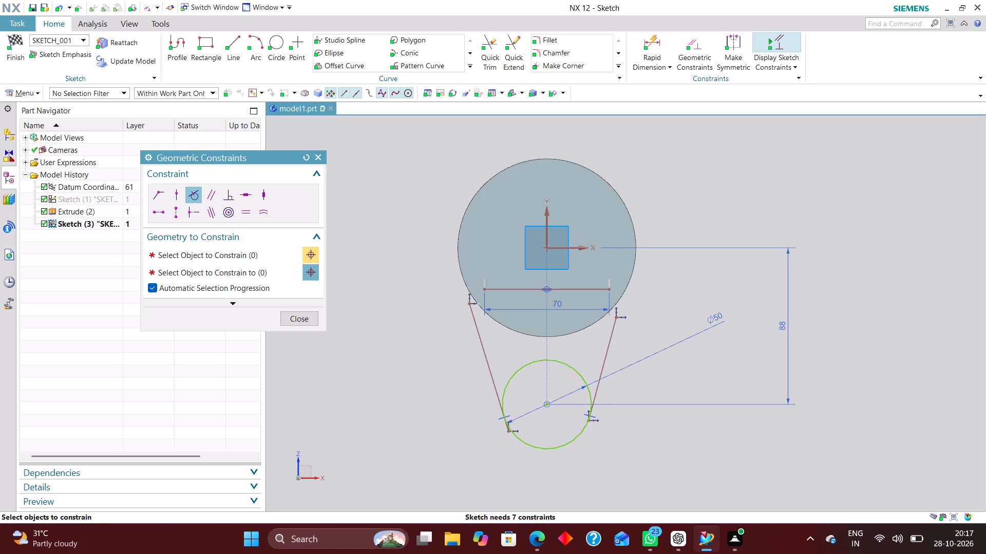
Make the upper ends of both slanted lines coincident with the matching ends of the 70 mm horizontal line.
click(160, 194)
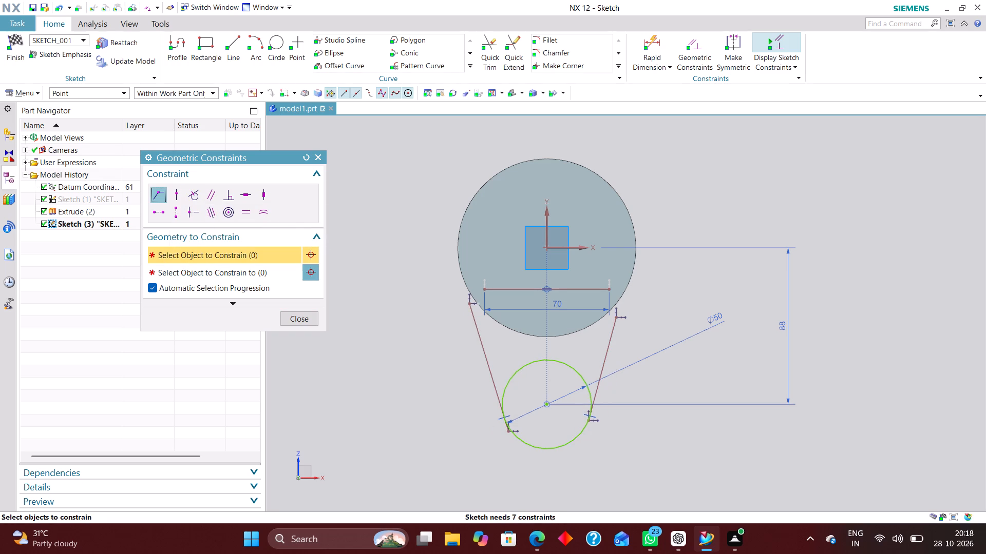
scroll(492, 311, up, 4)
click(437, 292)
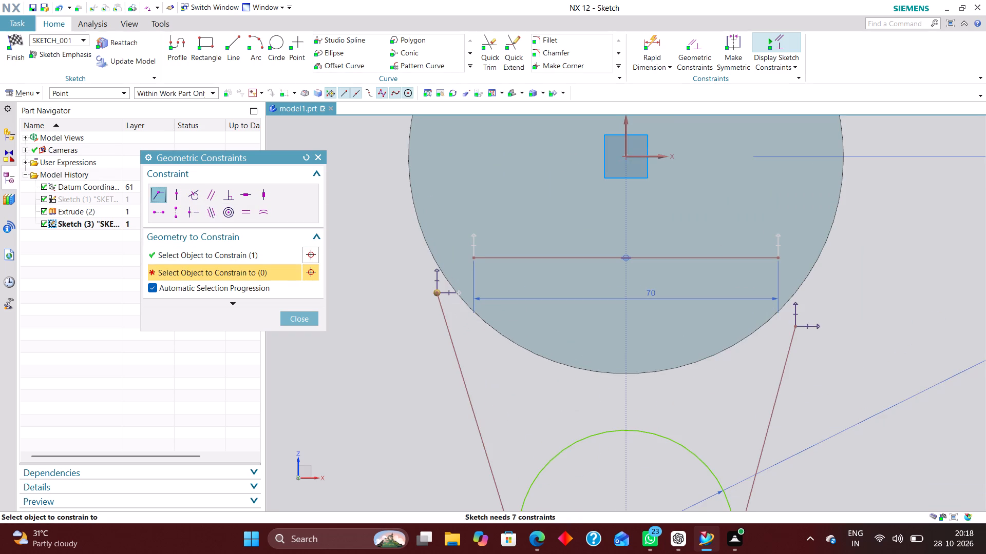
click(471, 258)
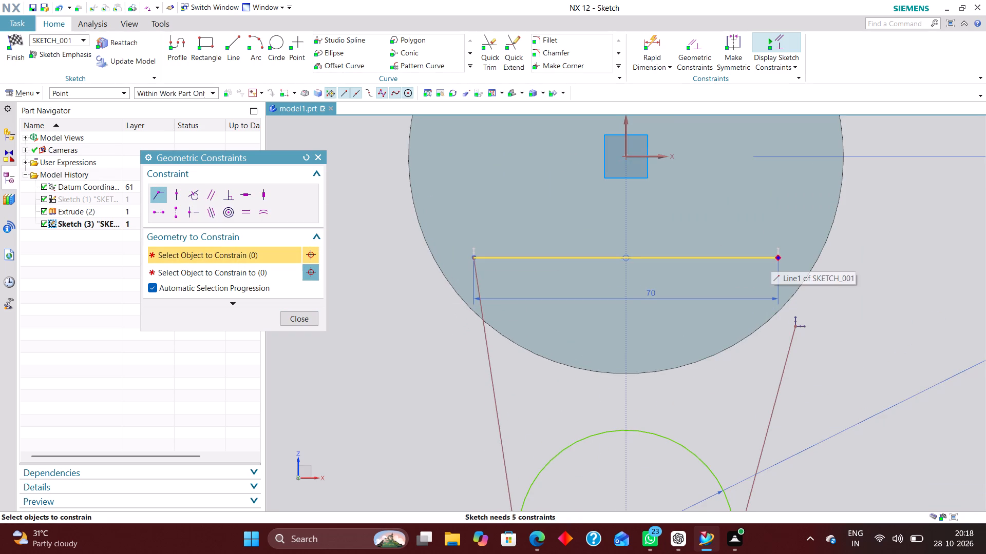
click(781, 255)
click(796, 323)
Constrain the lower ends of both slanted lines to lie on the lower circle with point-on-curve constraints.
scroll(625, 262, down, 3)
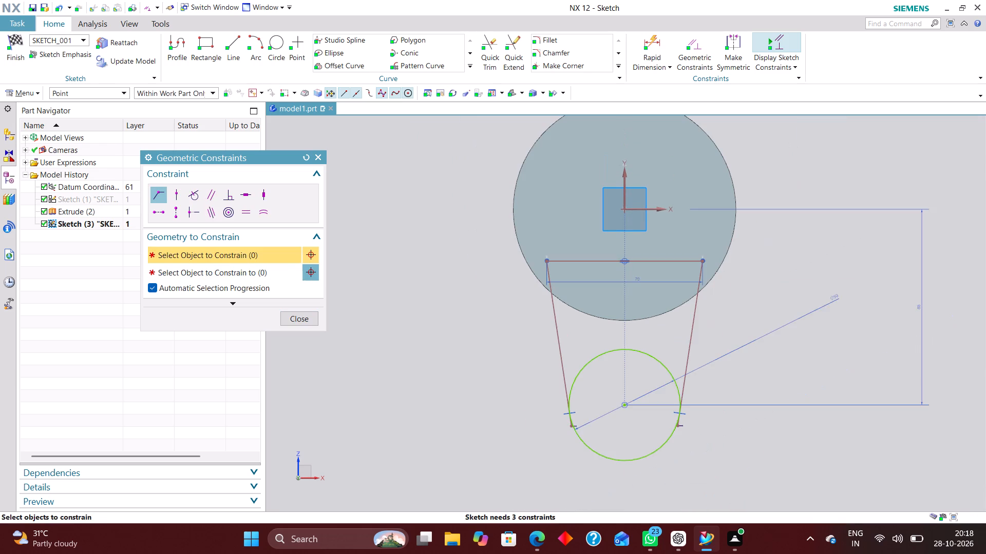
scroll(583, 442, up, 5)
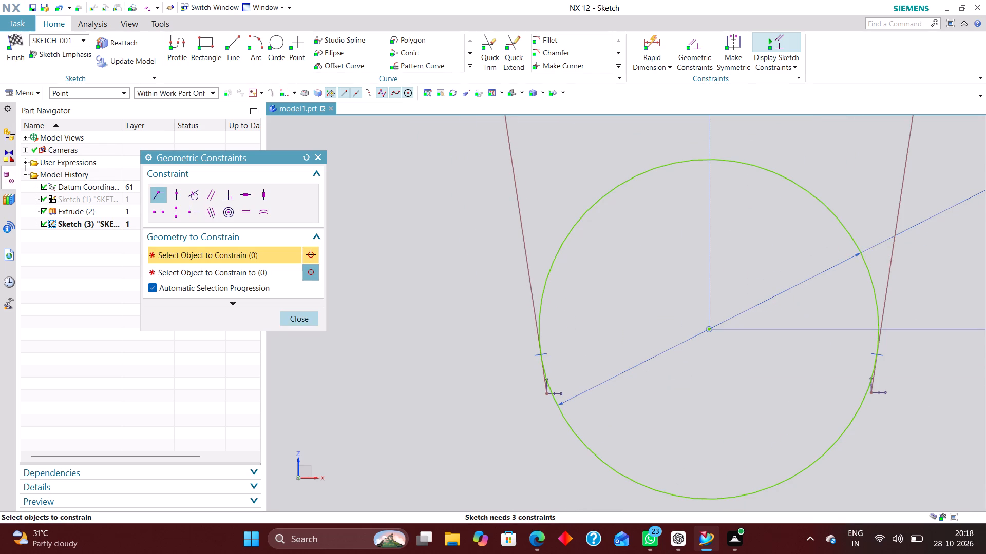
click(175, 190)
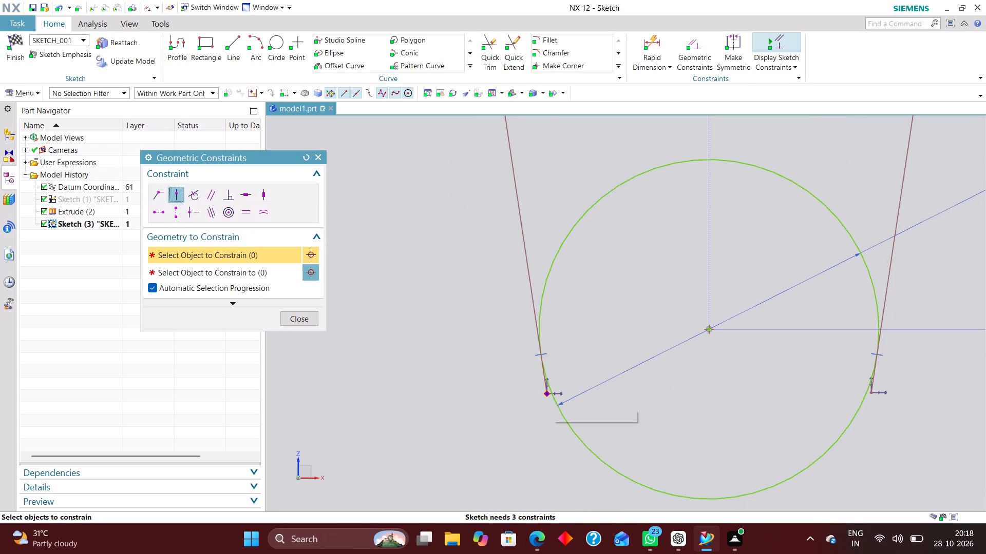
click(547, 394)
click(561, 416)
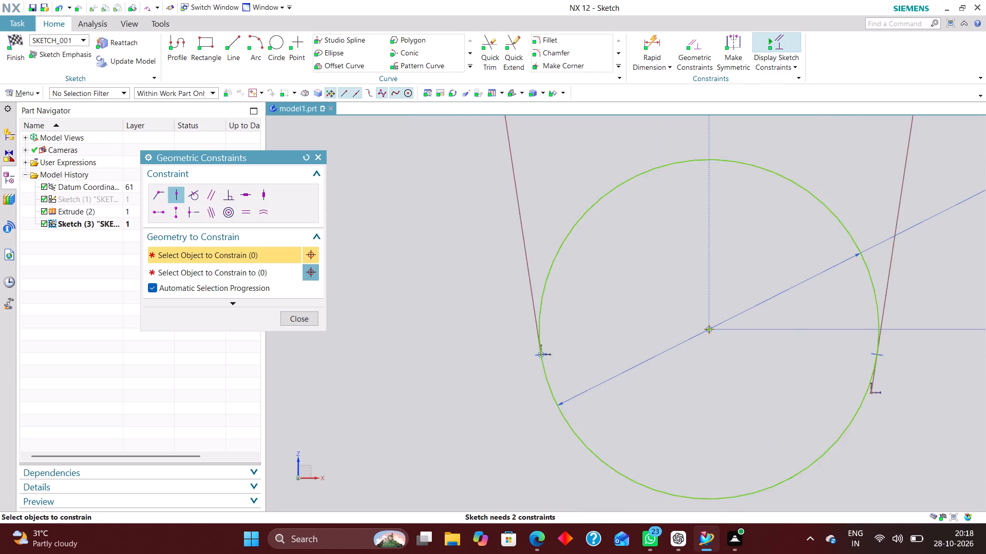
scroll(449, 394, down, 4)
scroll(643, 402, up, 3)
click(604, 389)
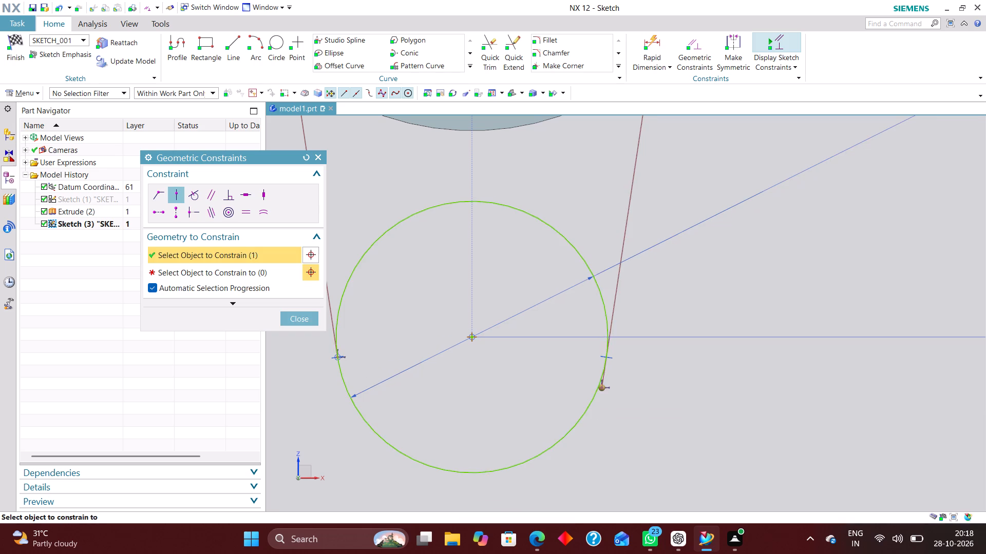
click(591, 402)
scroll(616, 435, down, 5)
scroll(605, 371, up, 2)
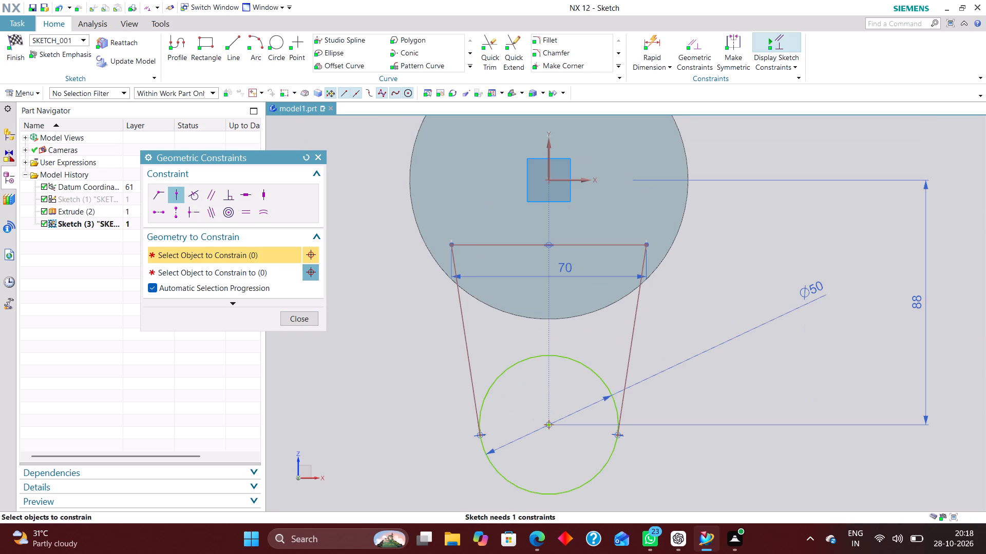
click(298, 319)
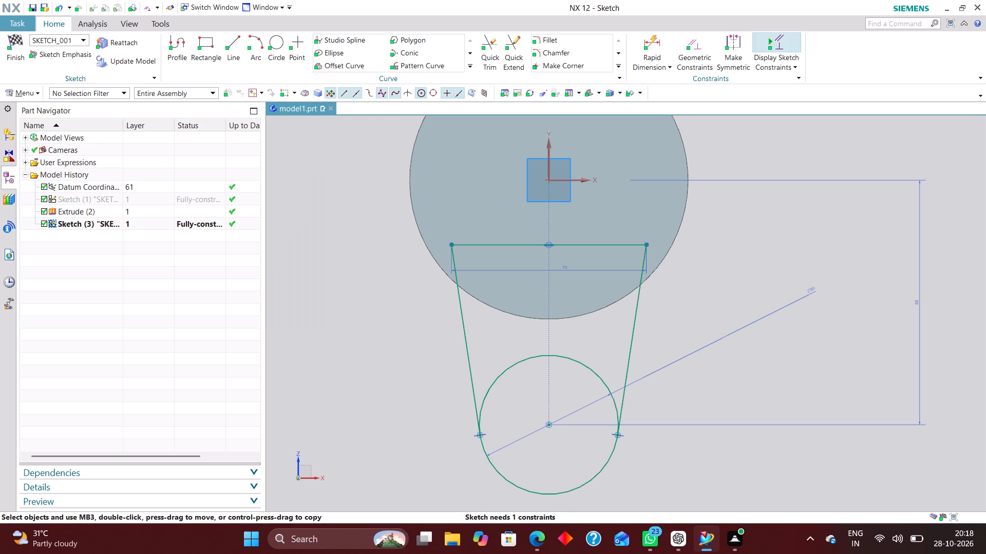
Dimension the vertical distance between the sketch's X axis and the 70 mm horizontal line to 24 mm.
scroll(503, 323, down, 1)
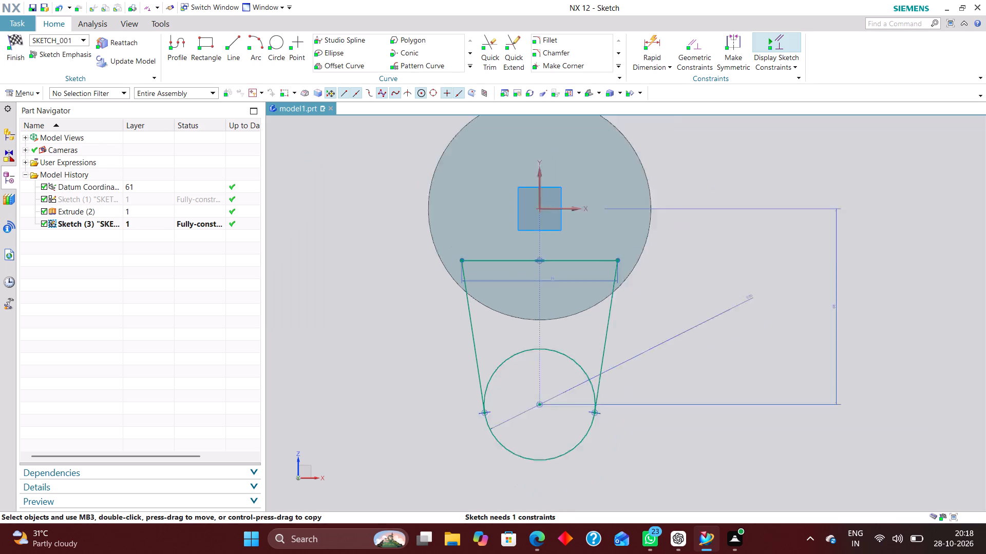
scroll(501, 322, down, 2)
scroll(617, 359, up, 1)
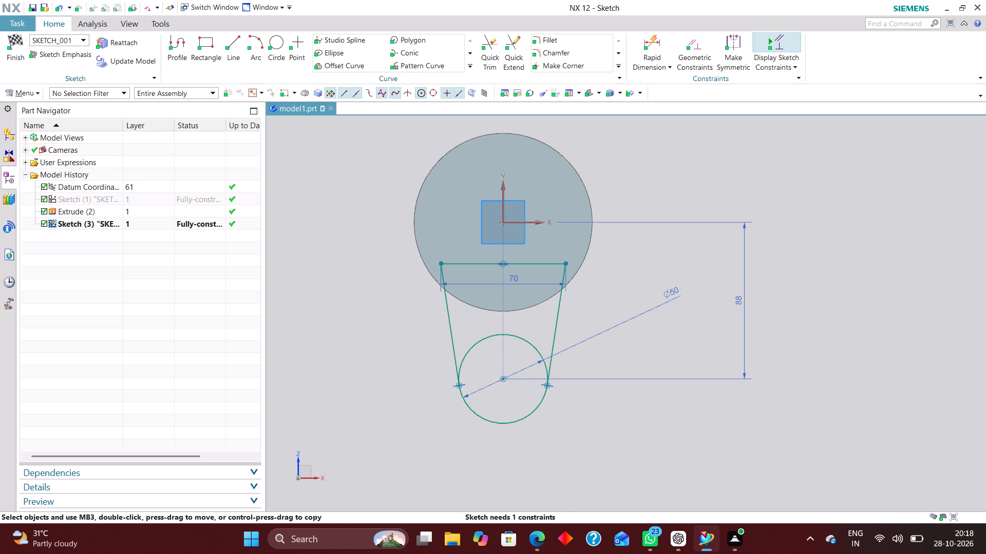
click(655, 42)
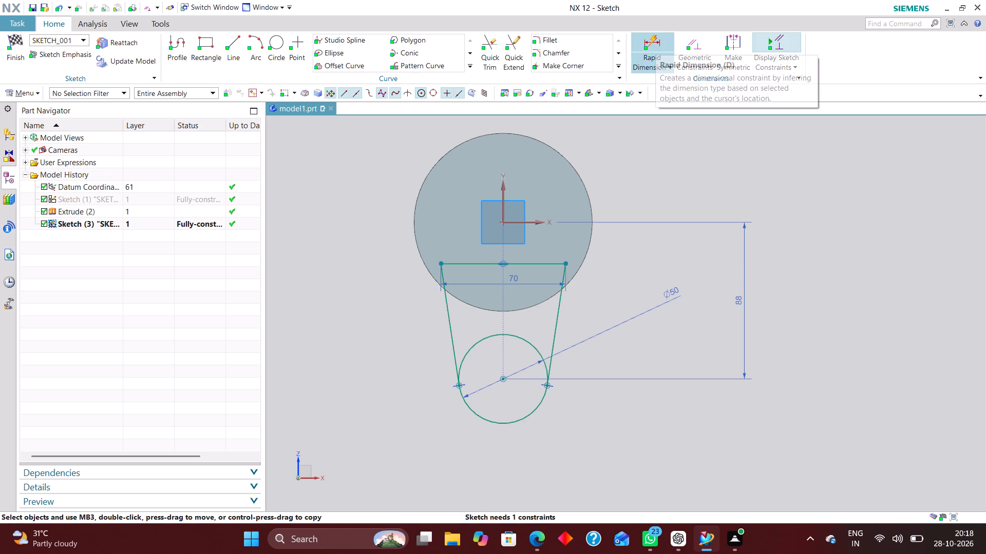
click(533, 223)
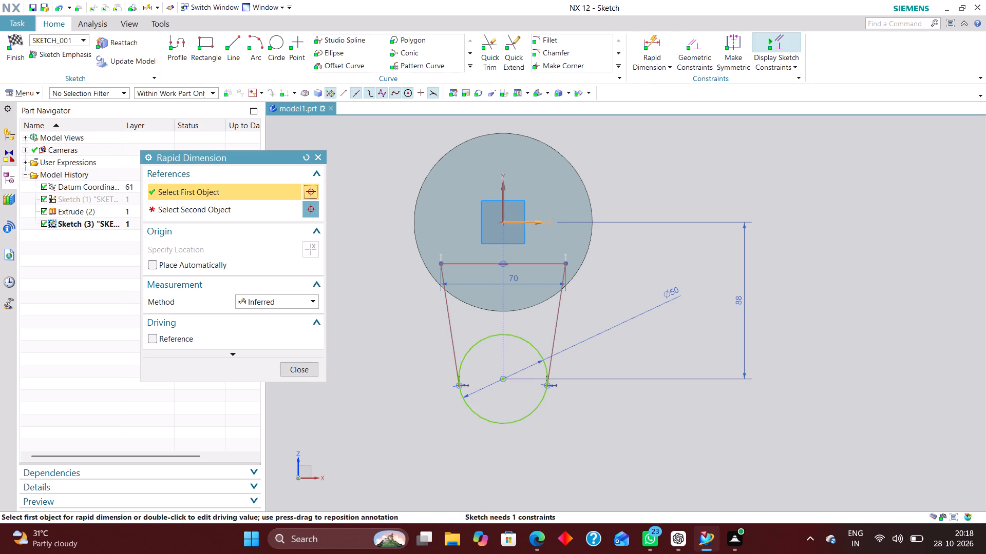
click(528, 262)
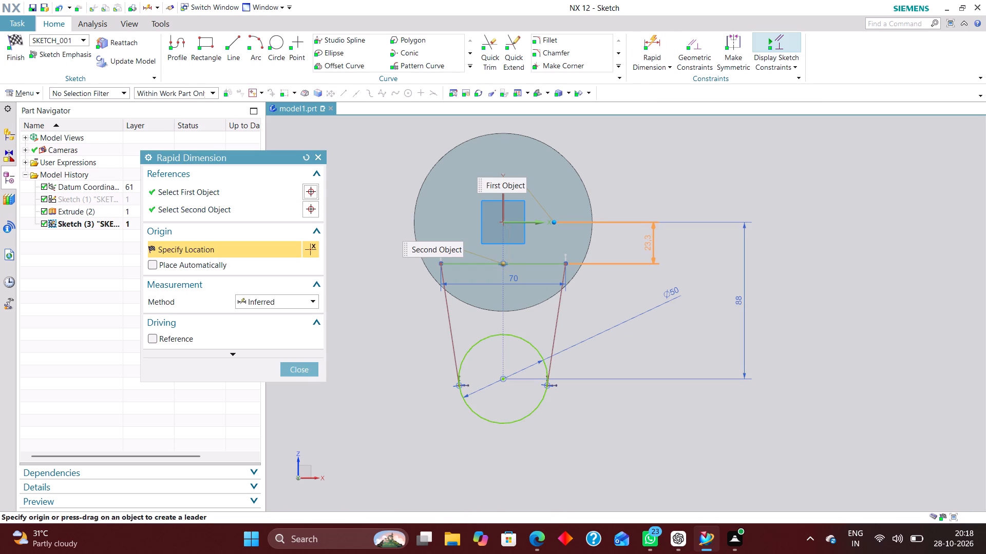
click(648, 245)
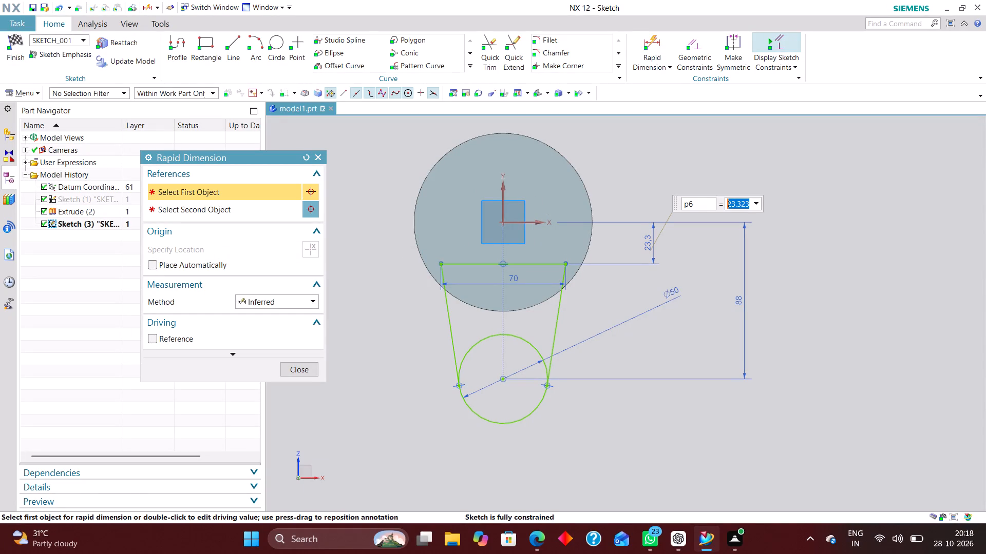
text(24)
key(Return)
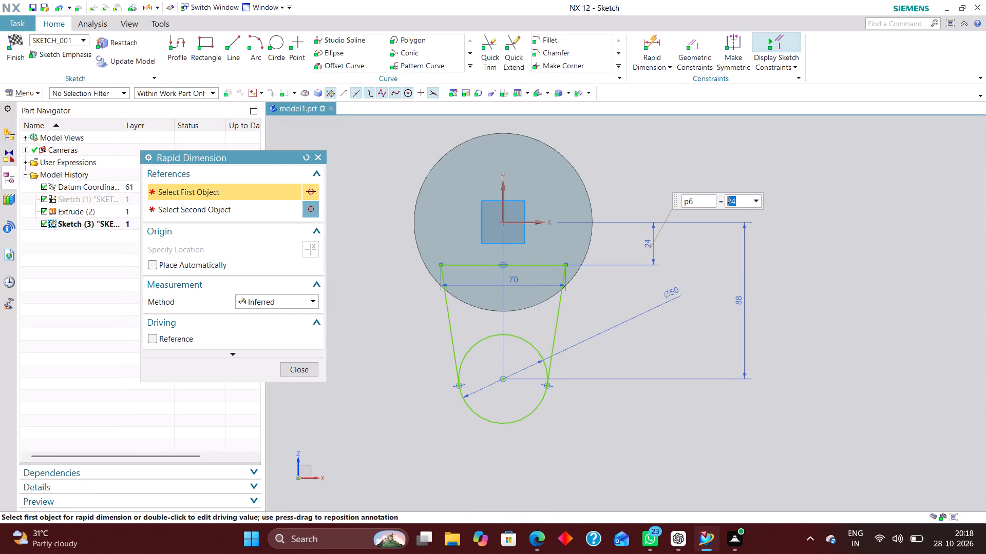
click(310, 370)
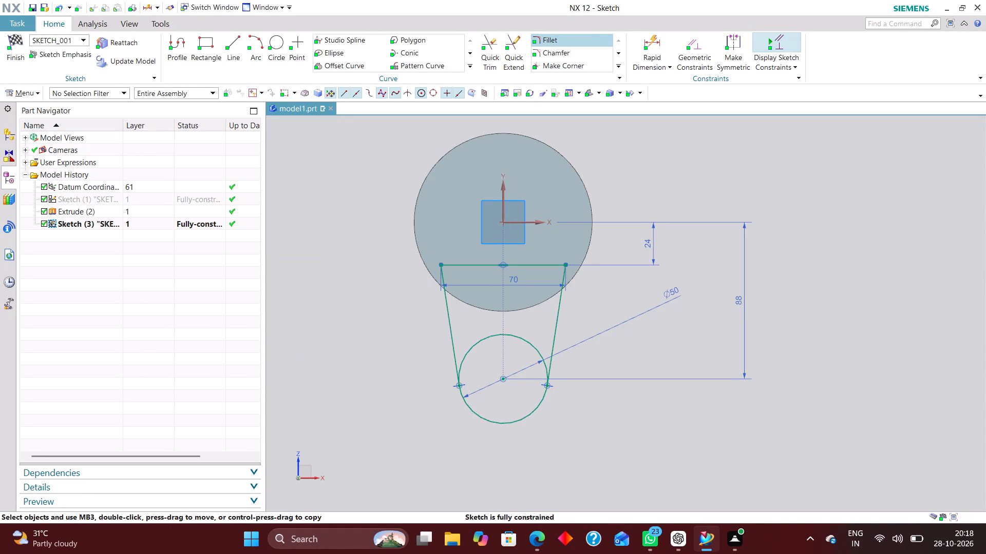
Trim away the upper arc of the lower circle between the two slanted lines and finish the sketch.
click(486, 49)
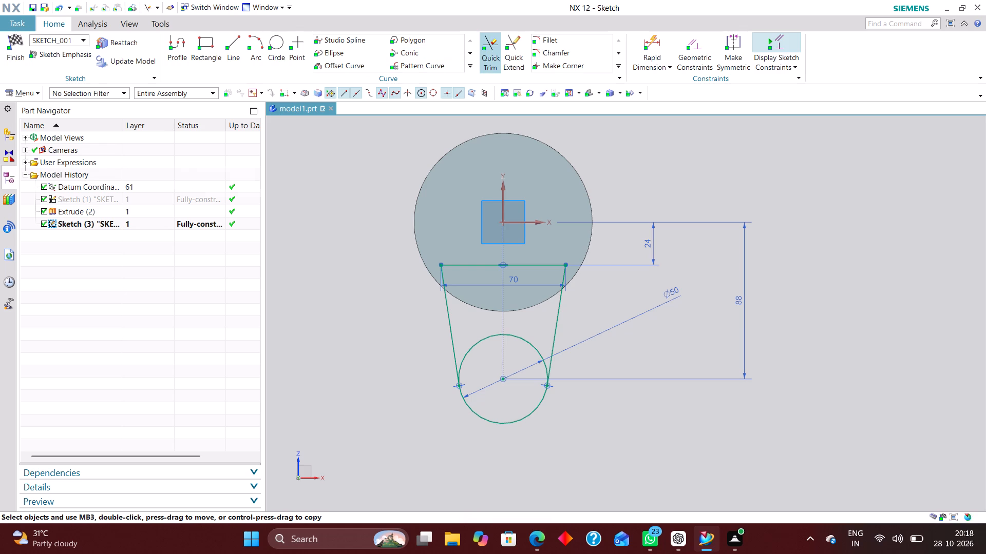
click(485, 333)
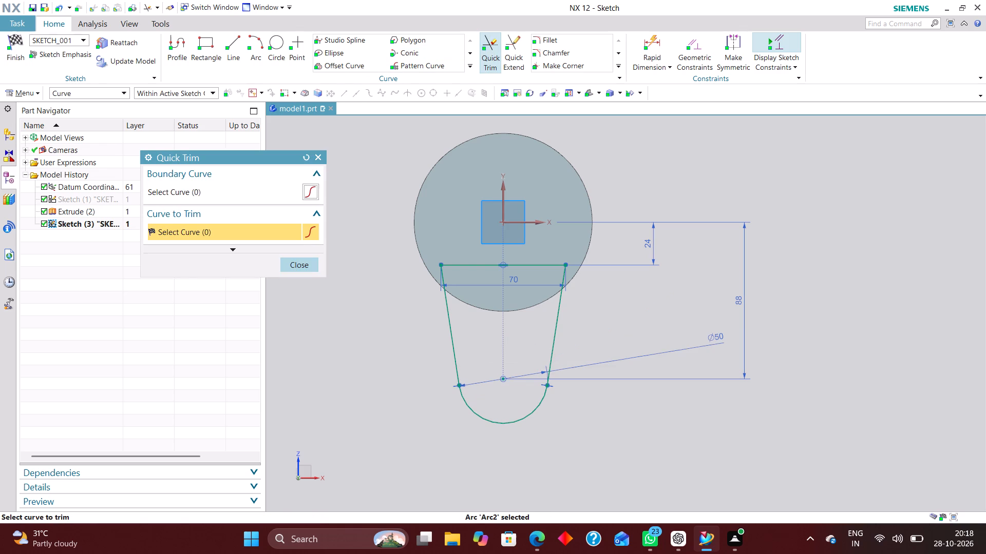
click(306, 270)
click(11, 45)
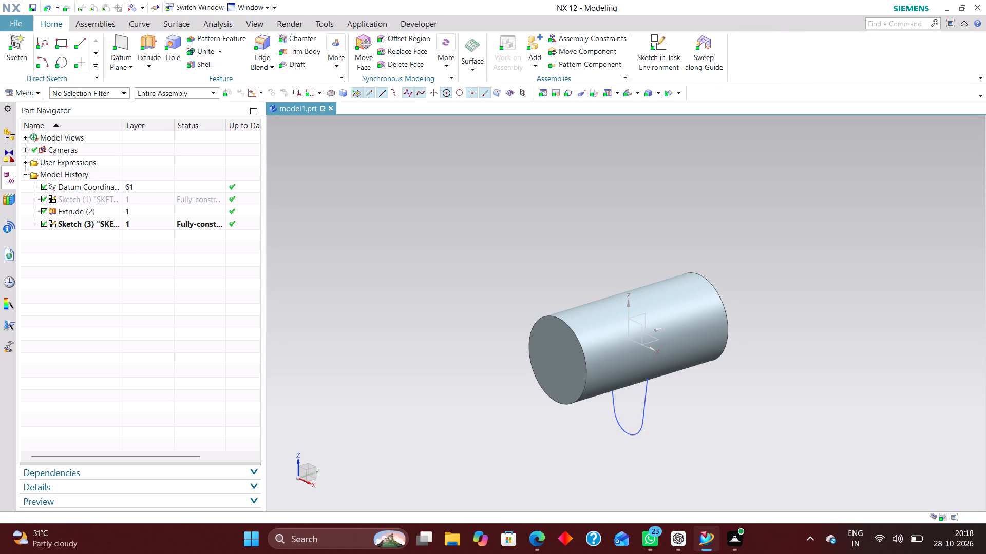
Extrude the web profile in the reversed direction, along +Y, from 50 mm to 100 mm as a separate body with no Boolean.
click(143, 42)
click(641, 403)
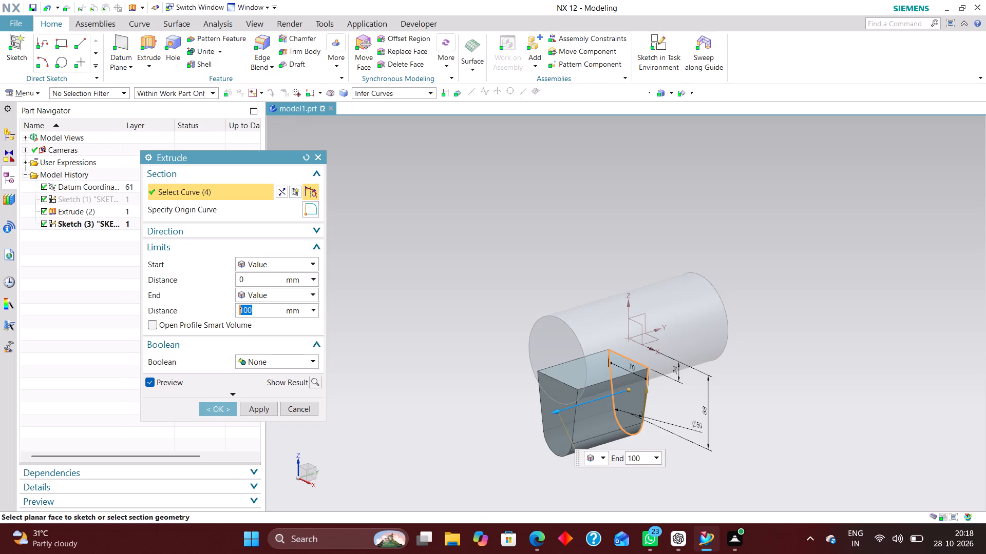
middle_drag(738, 403, 714, 368)
right_drag(824, 340, 754, 349)
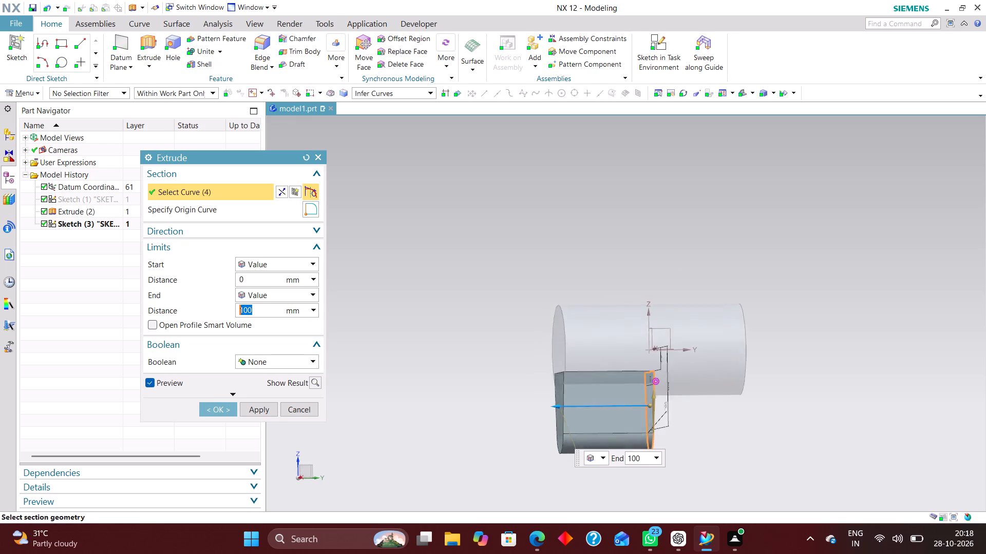
scroll(708, 426, up, 2)
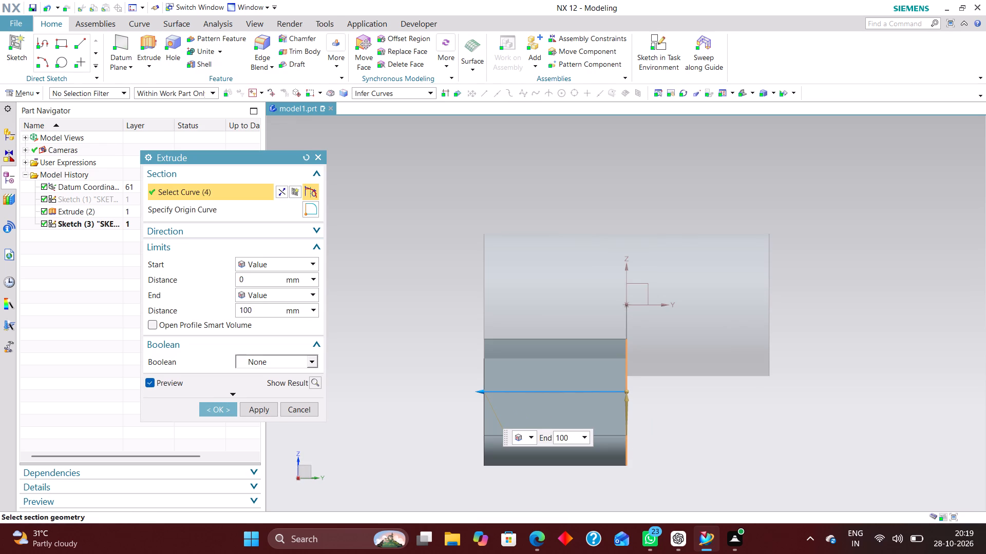
click(282, 194)
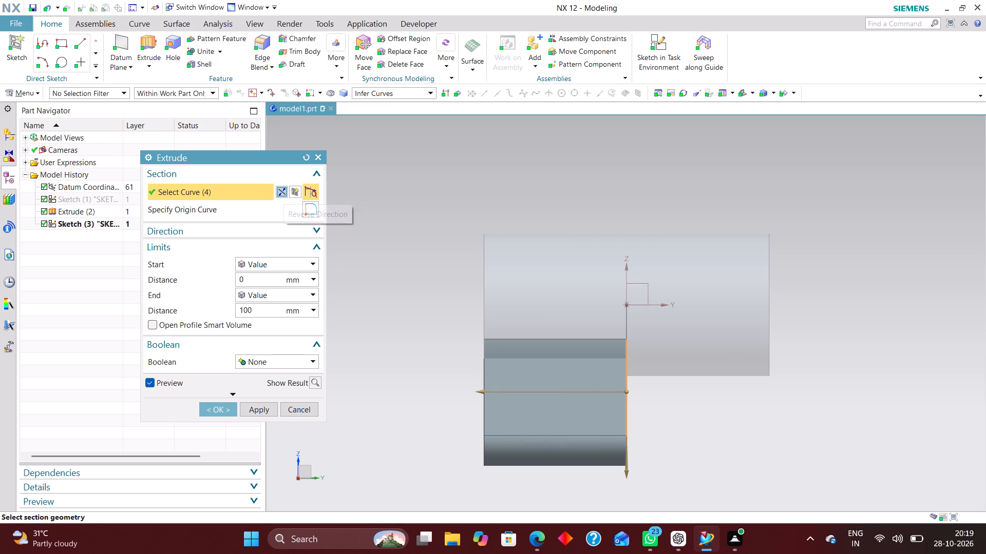
click(283, 191)
click(315, 225)
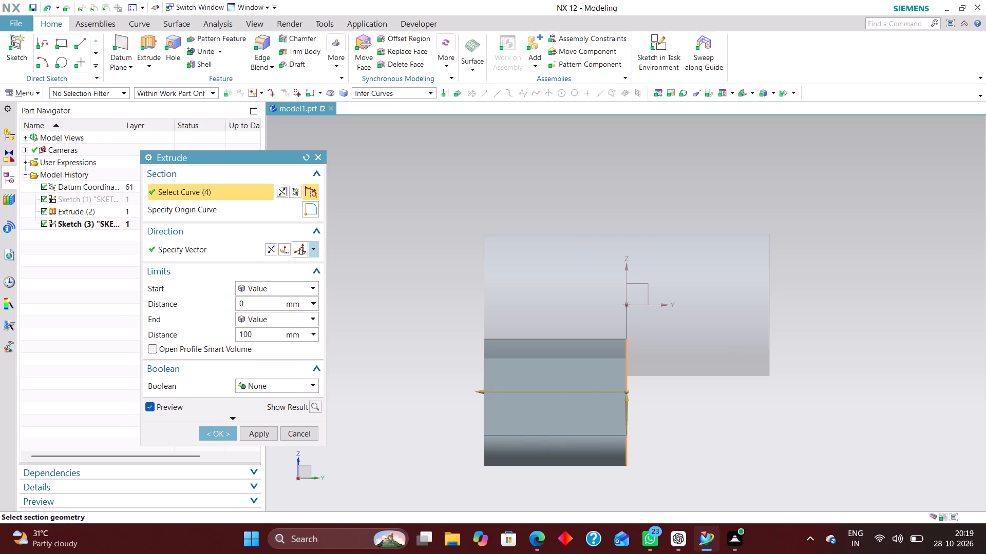
click(274, 247)
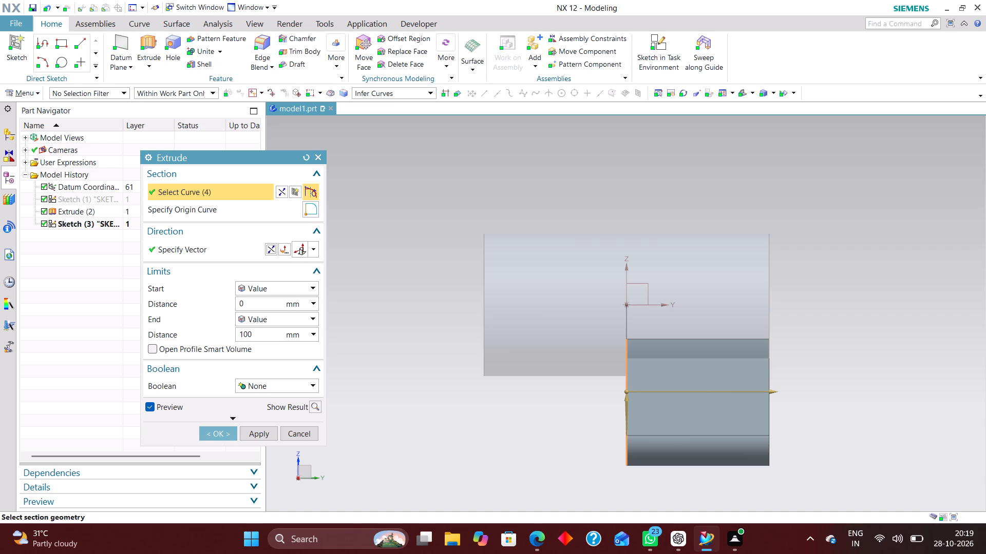
drag(625, 393, 636, 394)
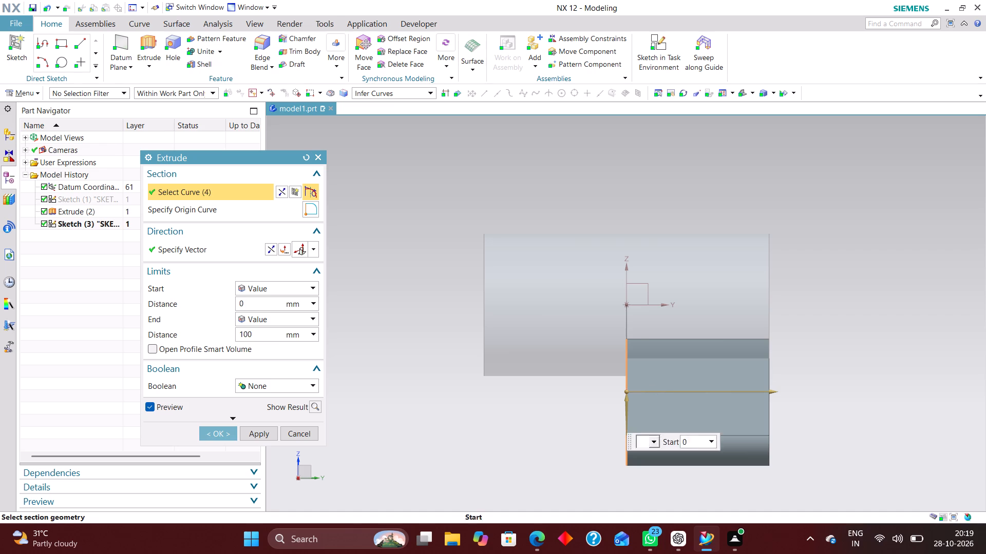
drag(636, 394, 687, 398)
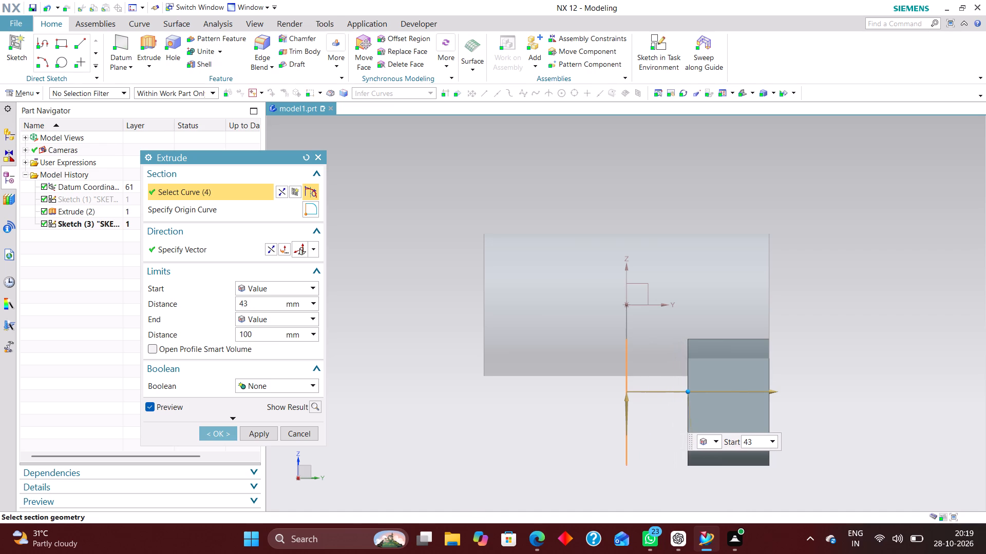
drag(687, 398, 694, 398)
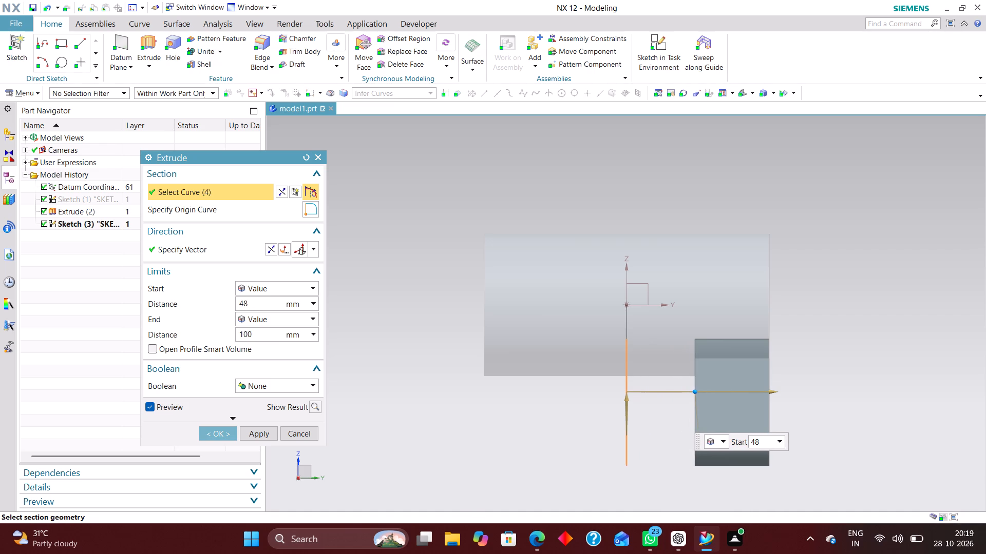
drag(694, 398, 698, 398)
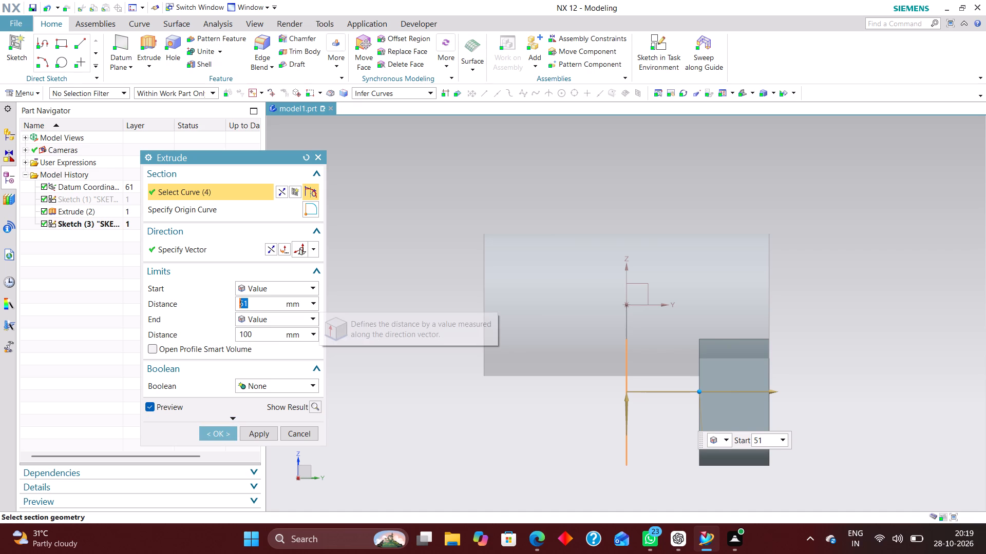
text(50)
key(Return)
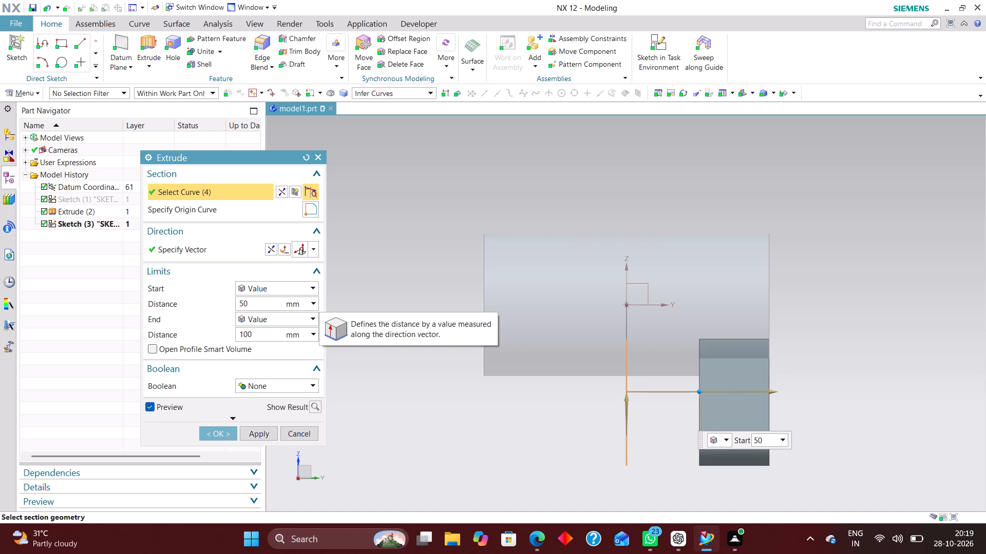
key(Return)
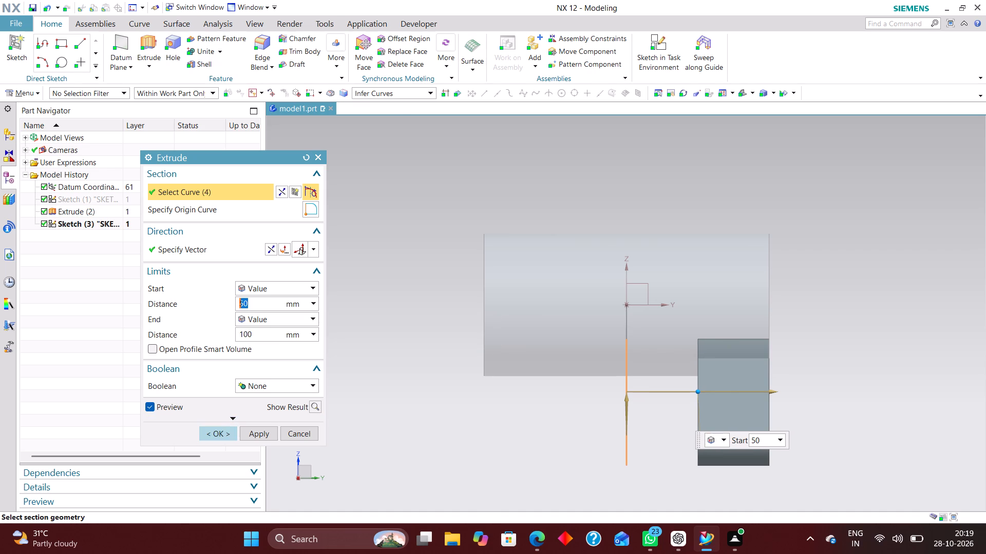
click(213, 434)
Hide the web profile sketch.
middle_drag(797, 406, 845, 392)
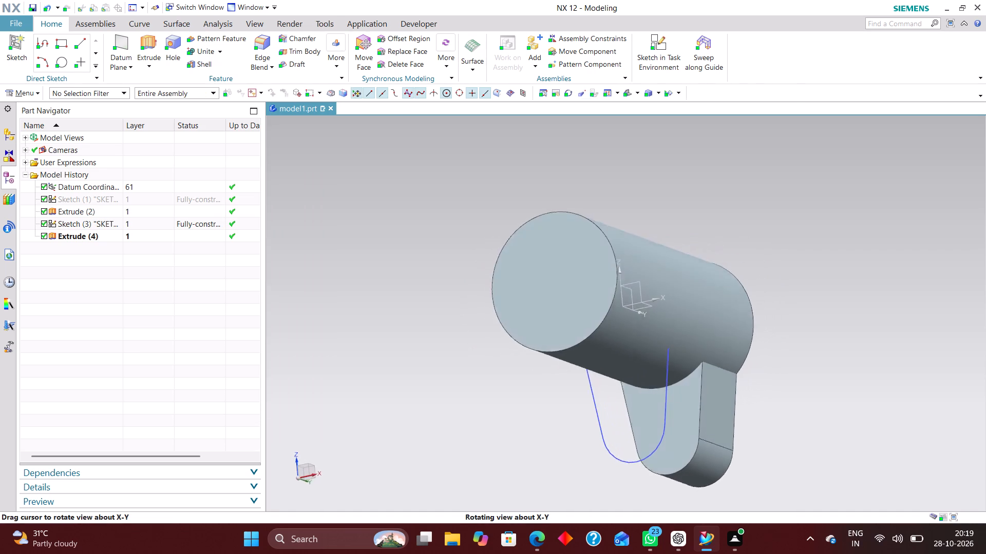
middle_drag(845, 392, 844, 400)
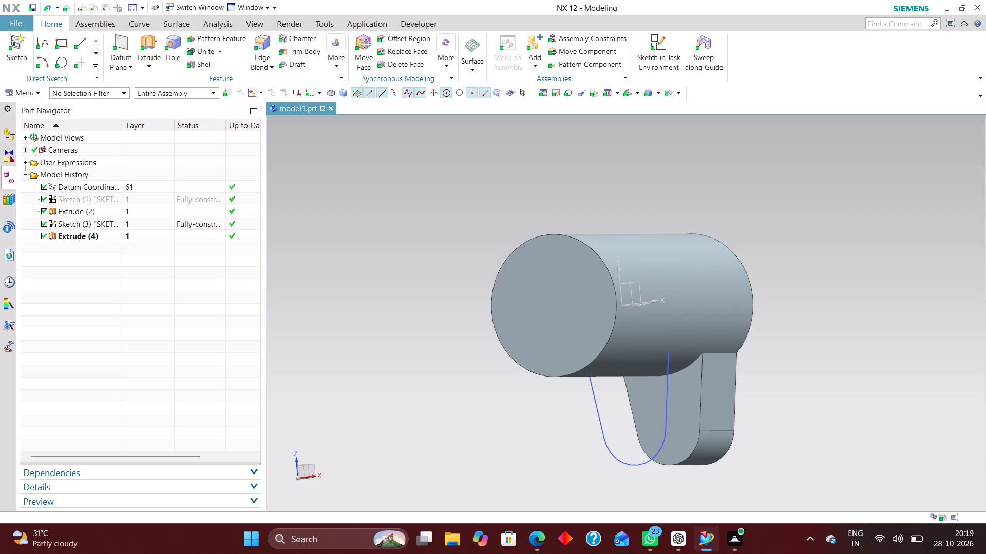
right_drag(601, 421, 605, 446)
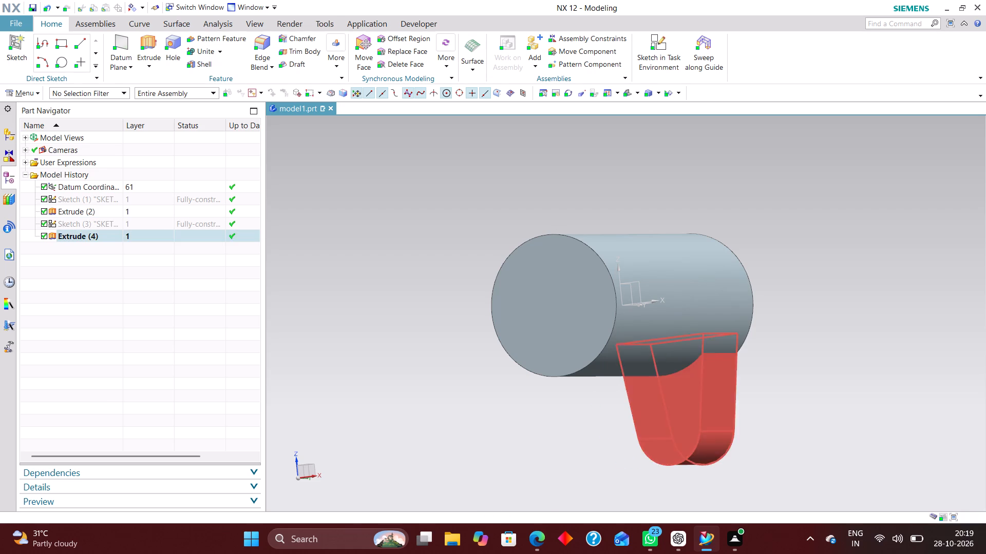
Unite the tapered web with the cylinder, using the cylinder as target and the web as tool body.
click(204, 53)
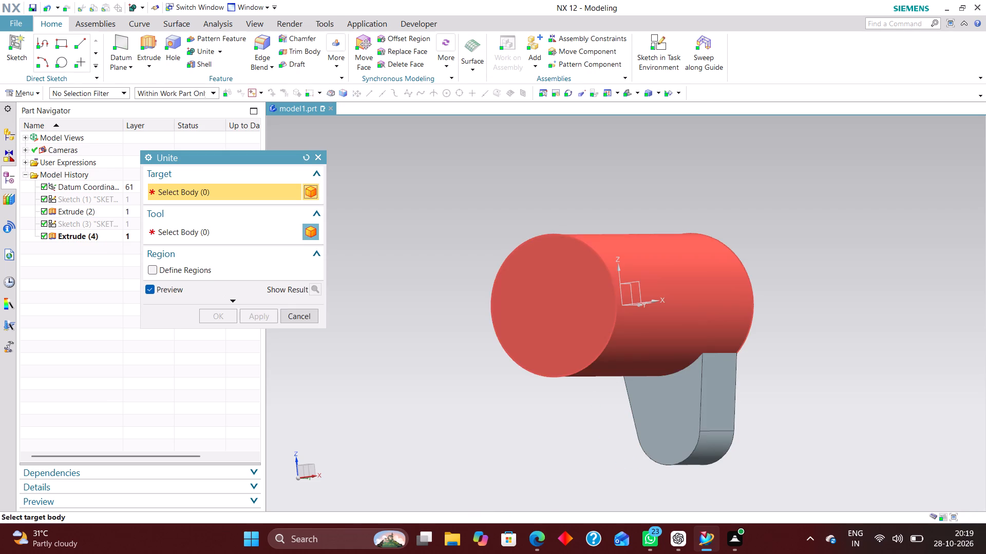
click(704, 288)
click(698, 390)
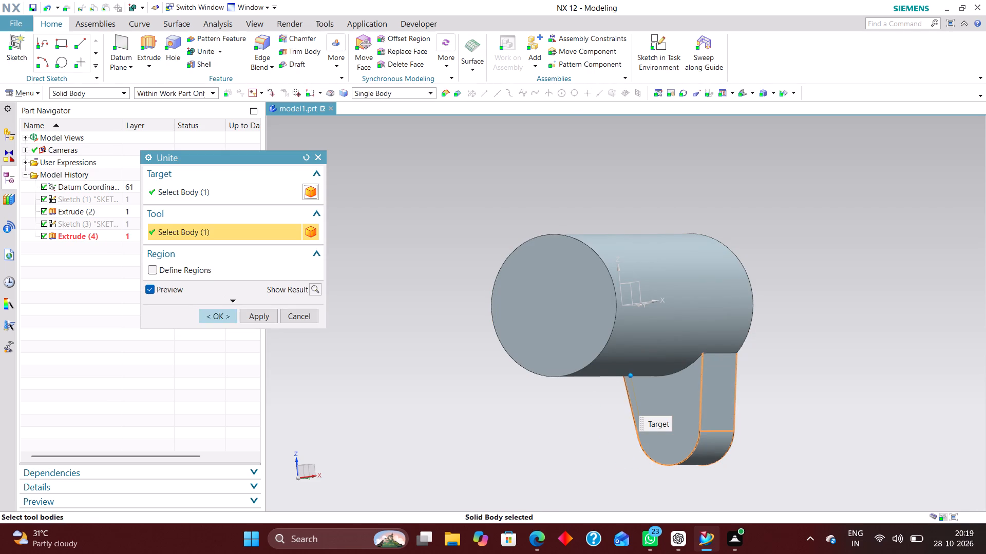
click(221, 319)
Examine the united body from several directions, including the end face and the junction between web and cylinder.
middle_drag(778, 371, 662, 417)
scroll(773, 402, up, 1)
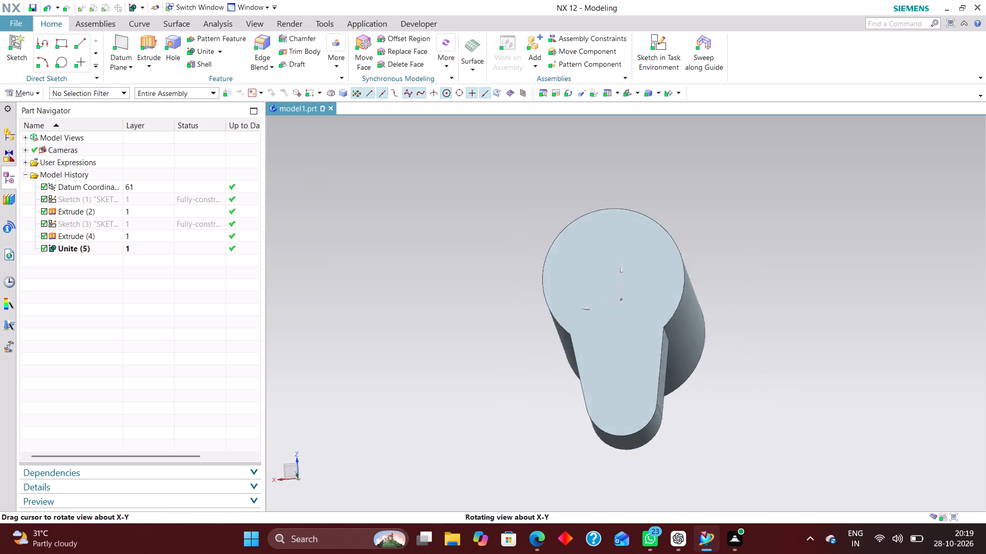
middle_drag(662, 417, 712, 421)
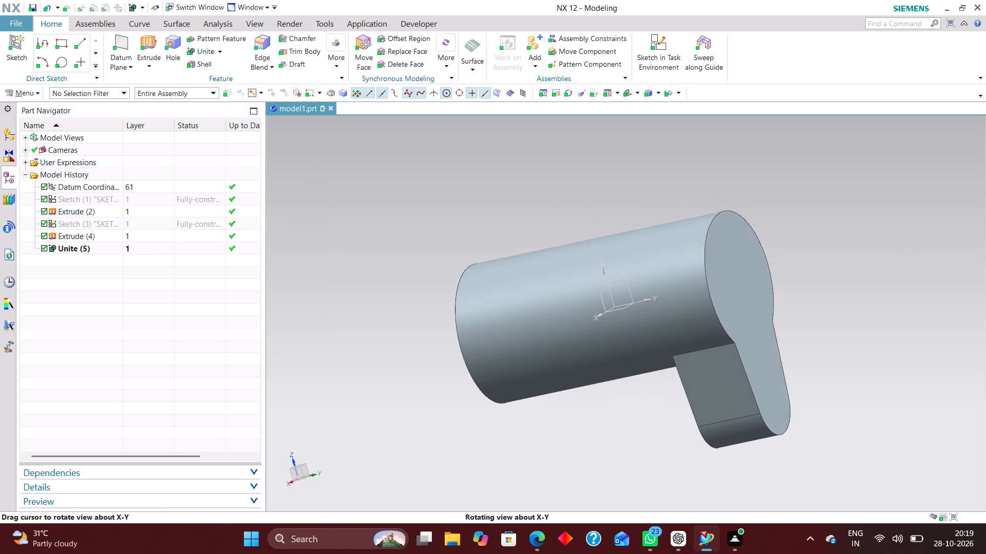
middle_drag(712, 421, 716, 423)
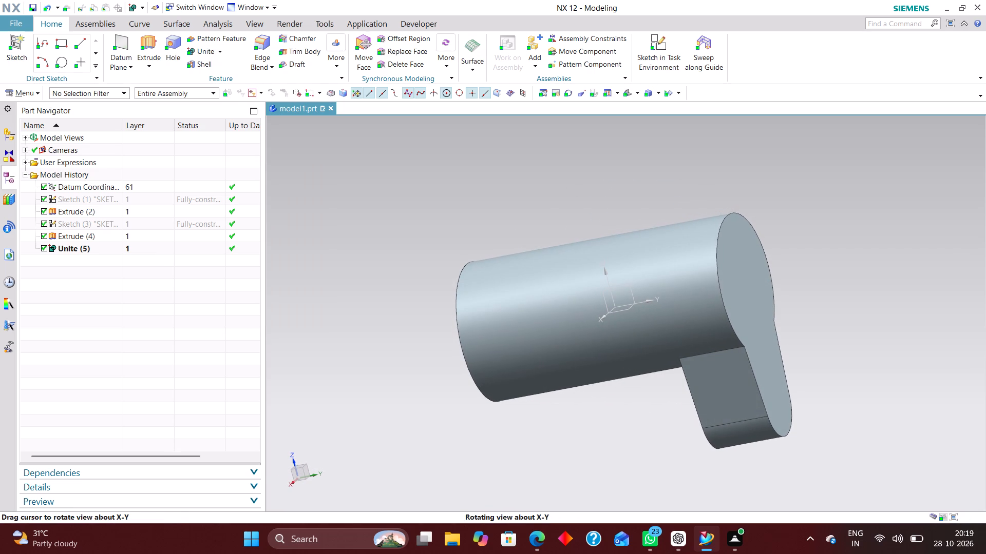
middle_drag(716, 423, 716, 423)
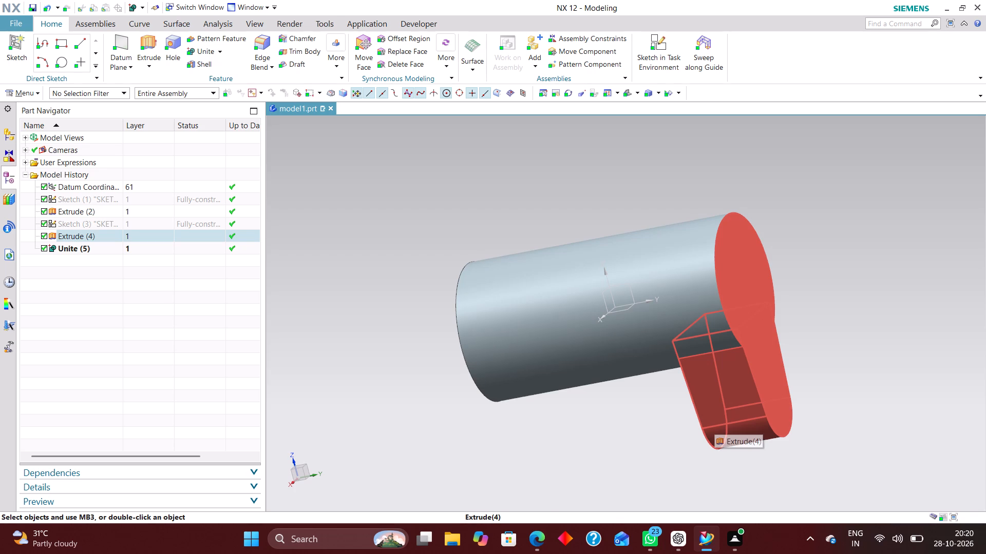
middle_drag(604, 438, 636, 438)
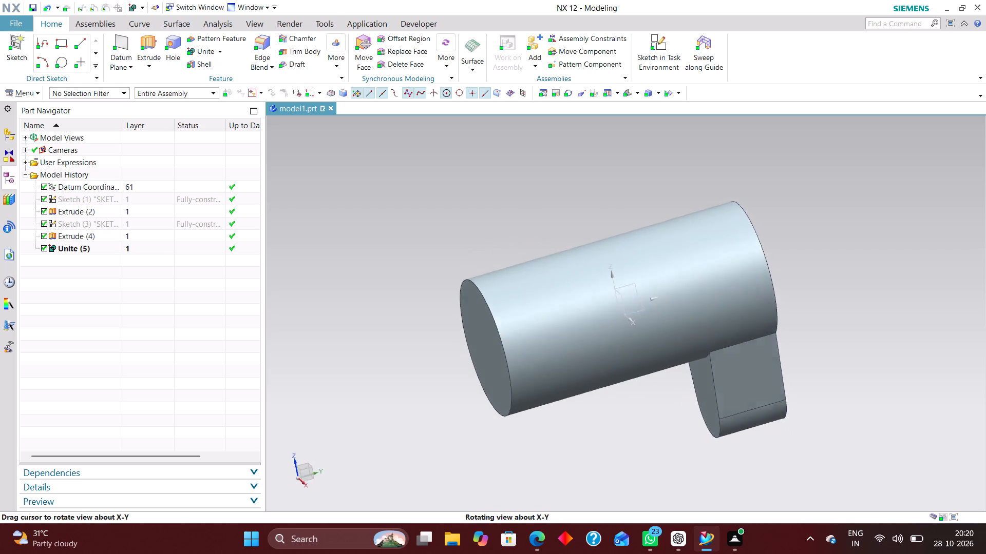
middle_drag(636, 438, 648, 430)
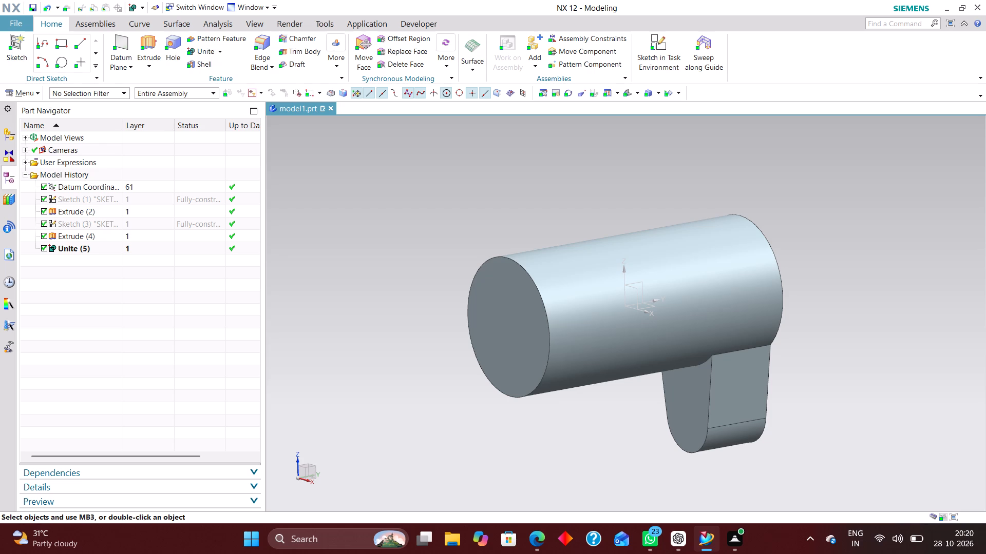
scroll(723, 386, up, 7)
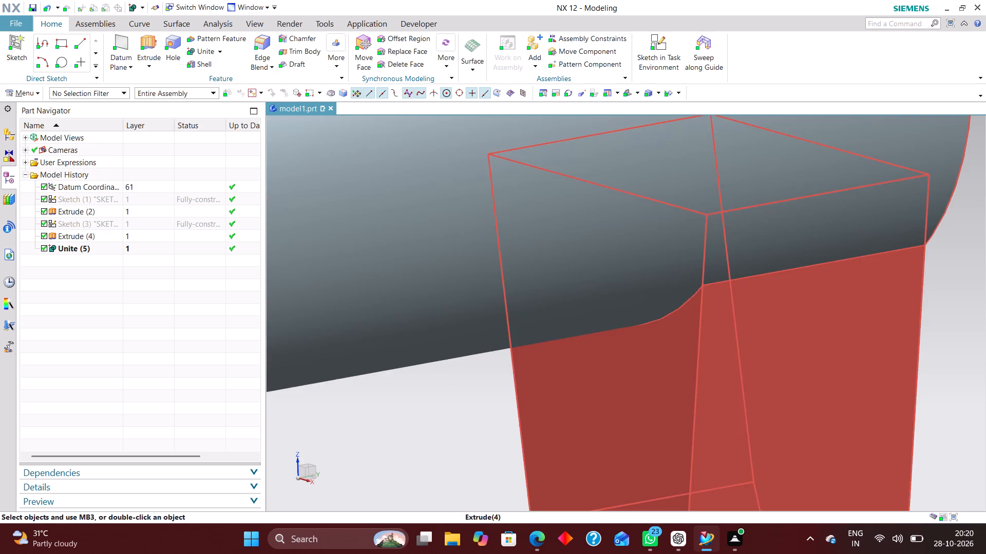
scroll(716, 355, down, 4)
middle_drag(842, 372, 847, 387)
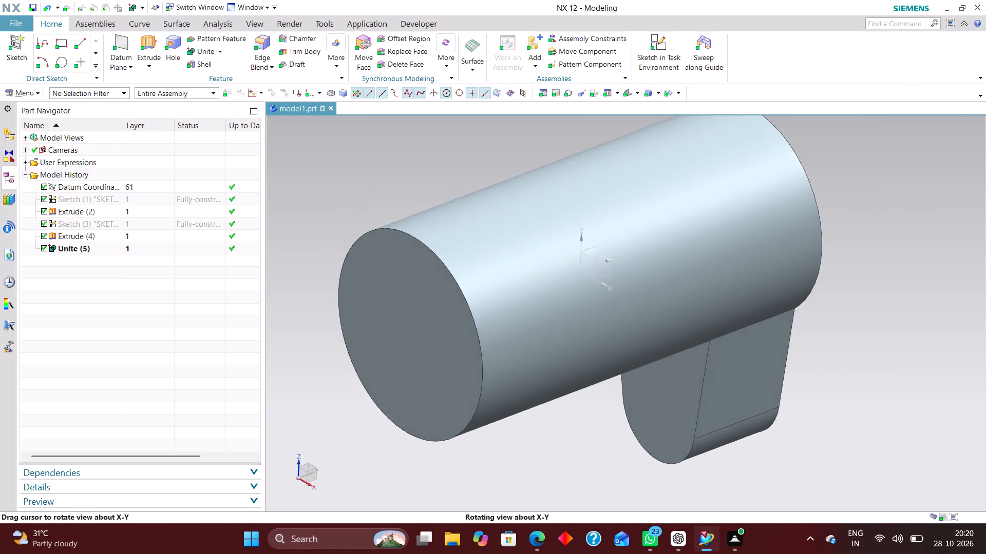
middle_drag(847, 387, 845, 378)
right_drag(869, 364, 680, 361)
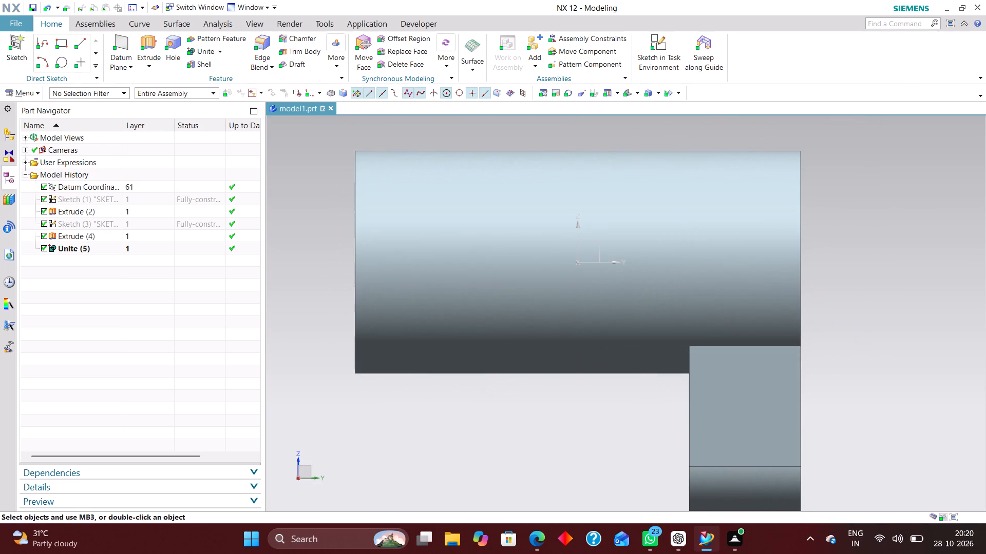
middle_drag(833, 403, 860, 406)
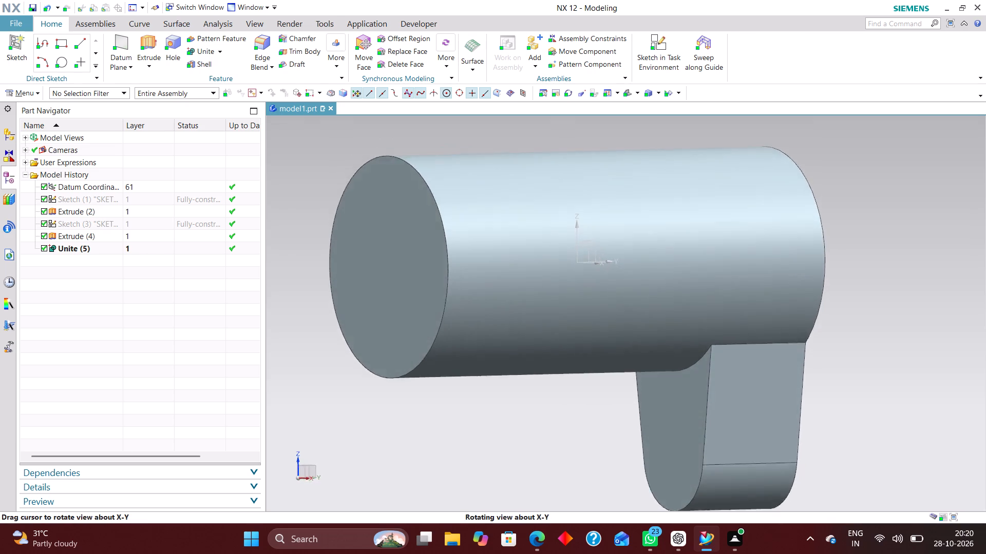
middle_drag(860, 406, 863, 412)
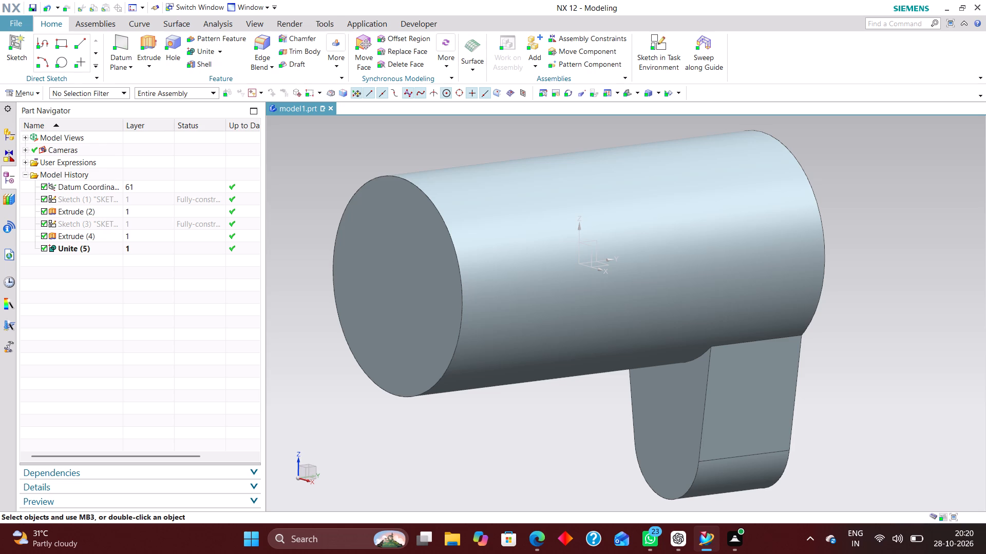
Start a sketch on the XZ datum plane and draw a rectangle about 30 mm by 25 mm across the cylinder's lower edge.
click(654, 46)
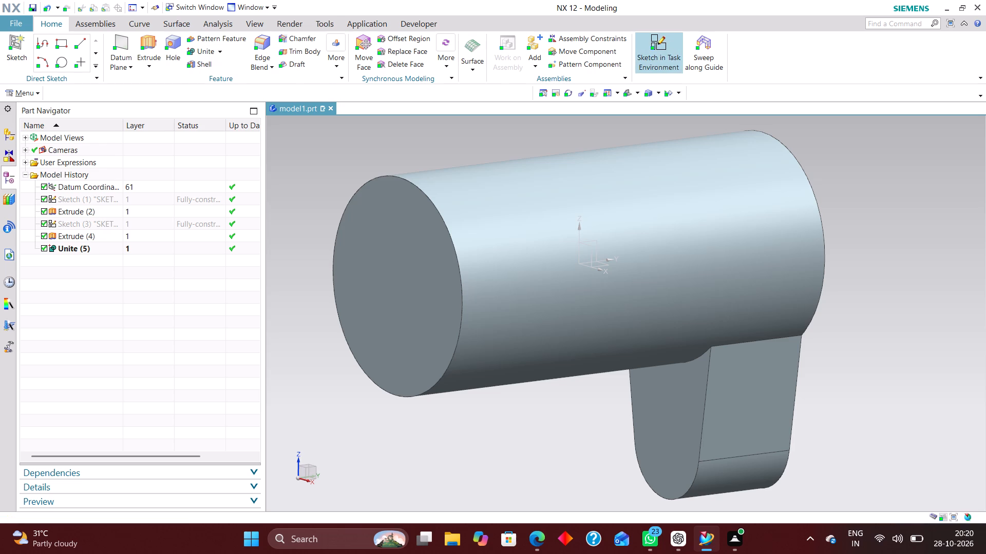
click(589, 252)
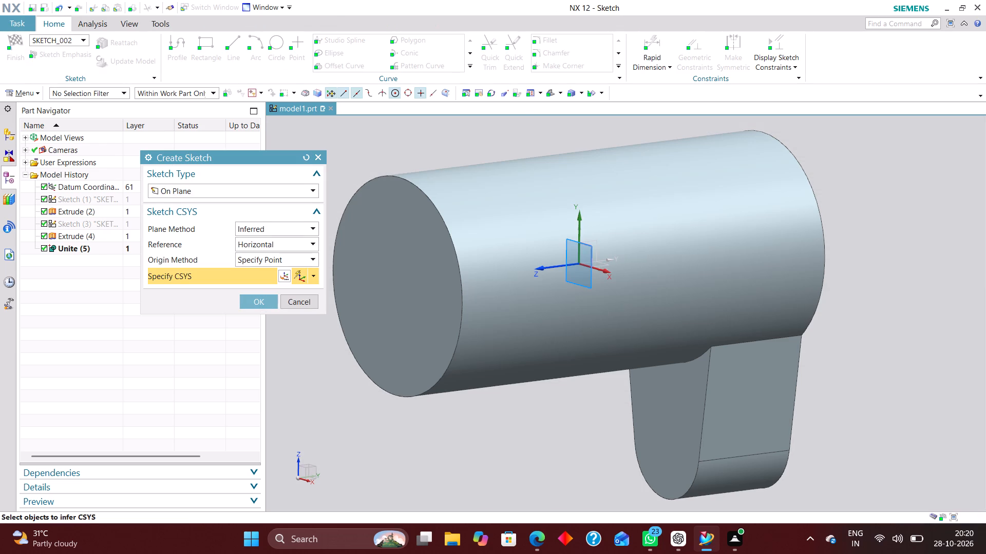
click(246, 301)
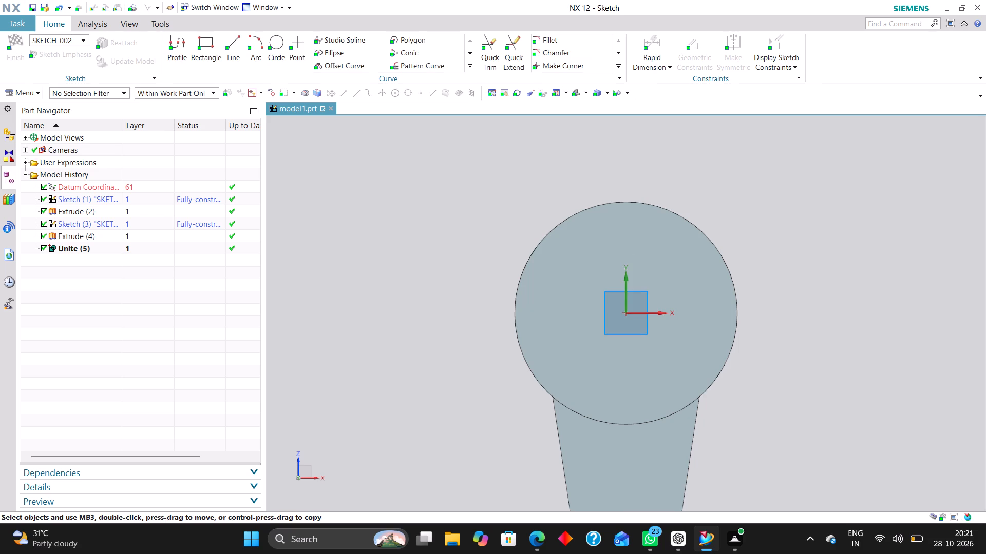
scroll(494, 316, down, 3)
scroll(497, 374, down, 4)
scroll(529, 407, up, 4)
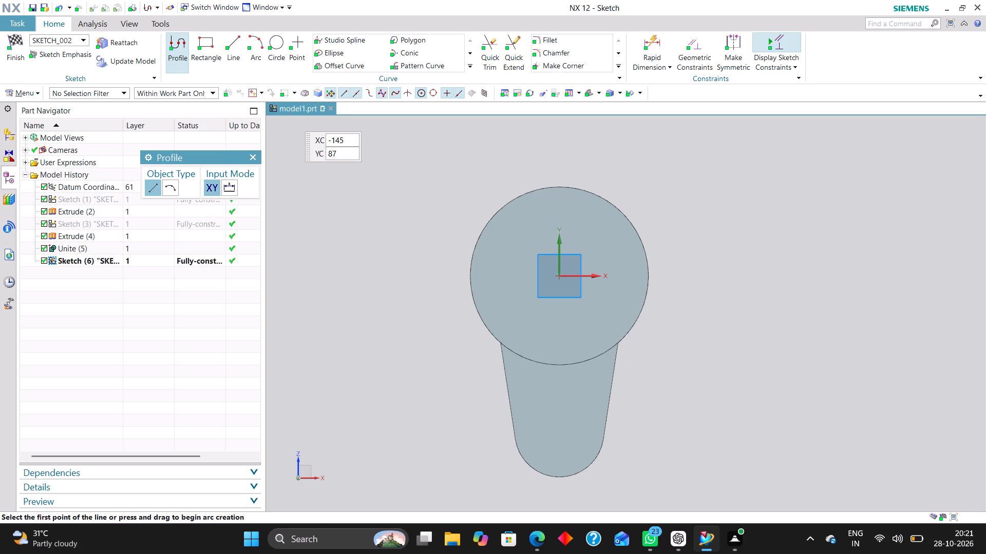
click(208, 41)
scroll(560, 366, up, 3)
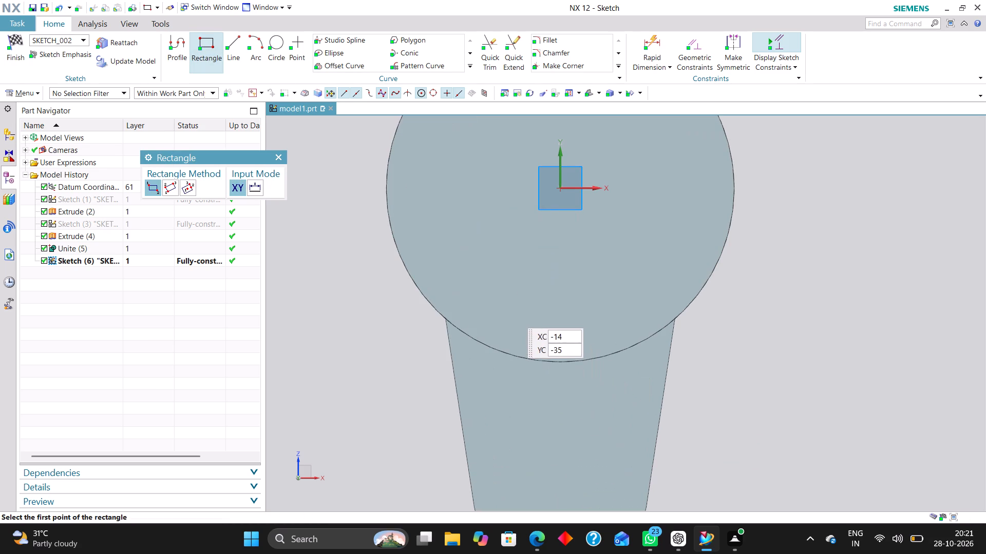
click(511, 309)
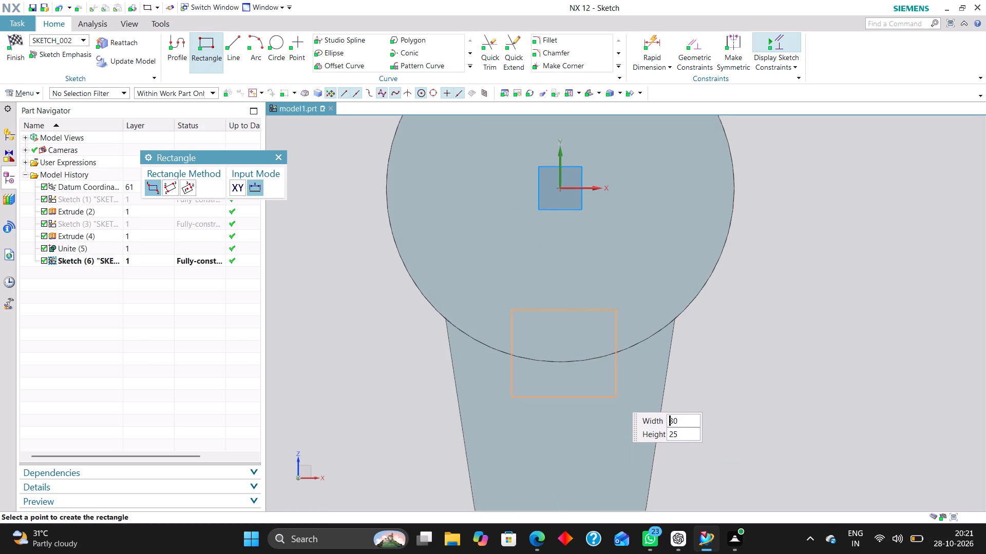
click(615, 395)
Constrain the midpoint of the rectangle's top edge to lie on the sketch's Y axis.
click(694, 43)
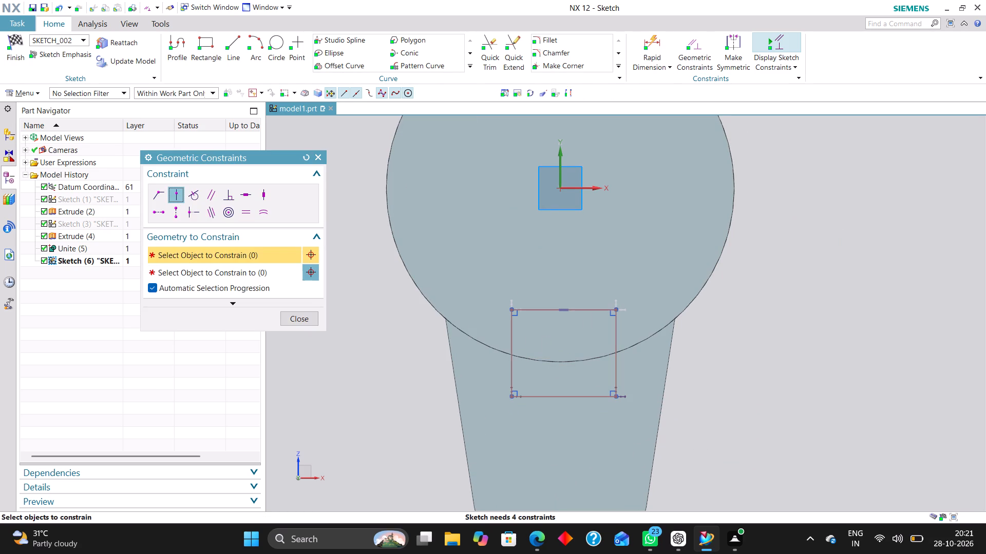
click(562, 311)
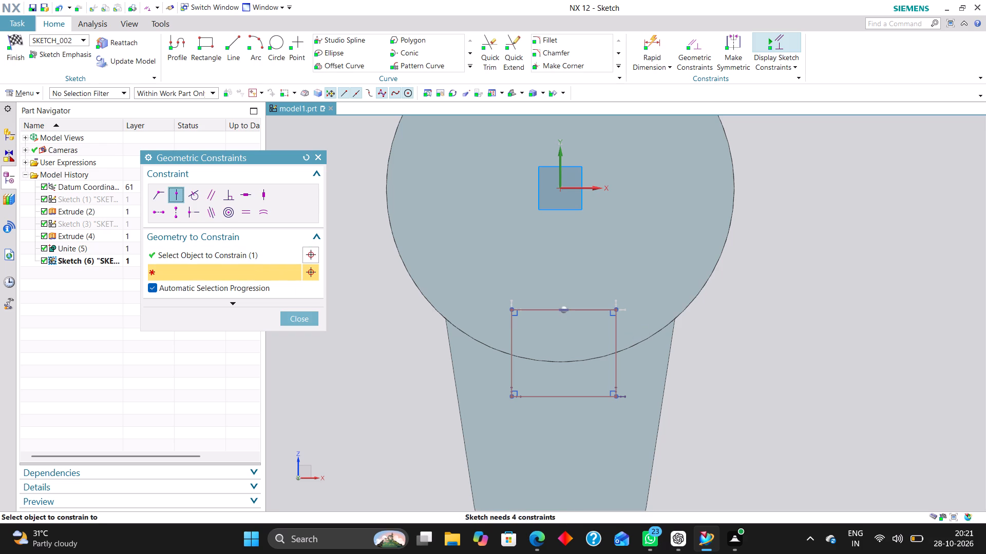
click(558, 160)
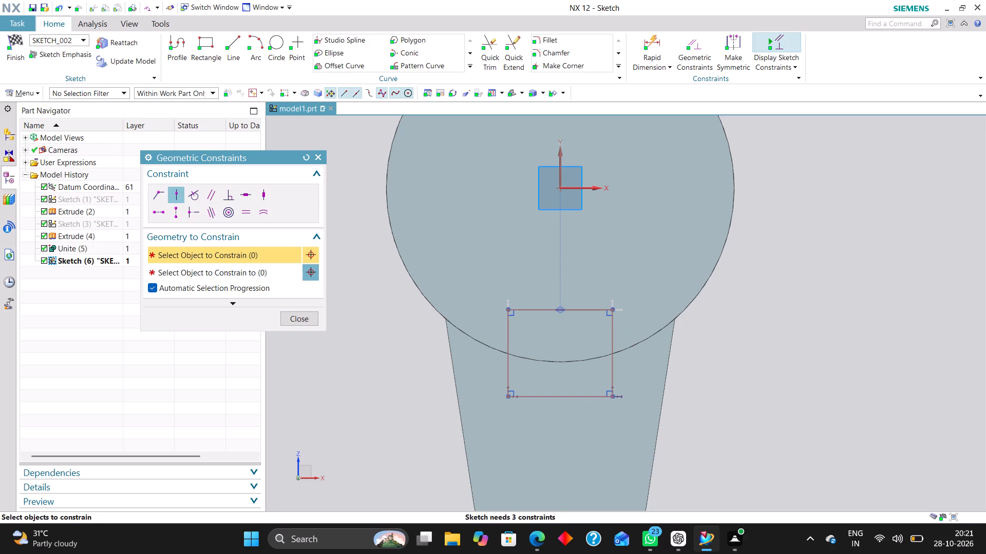
Dimension the vertical distance between the sketch's X axis and the rectangle's bottom edge to 63 mm.
click(646, 46)
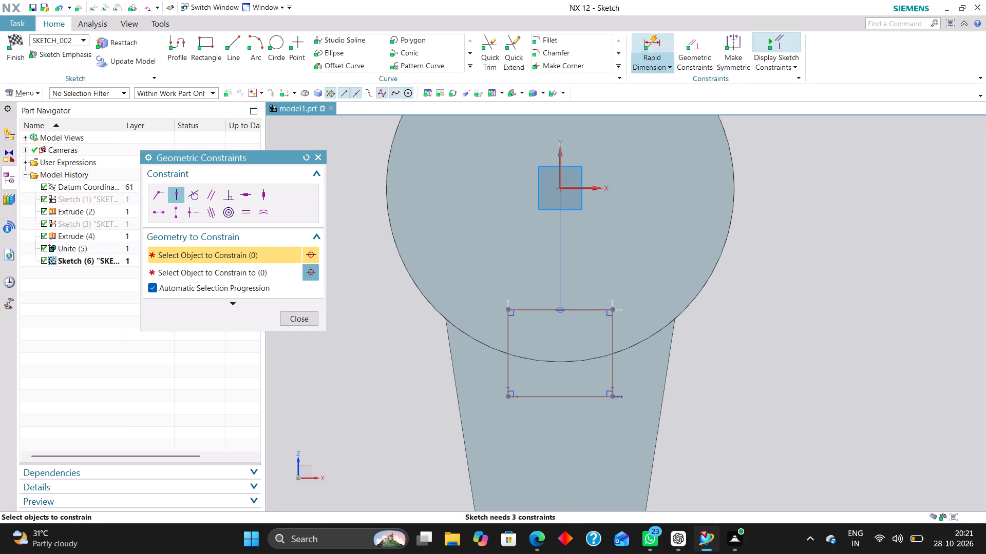
click(591, 188)
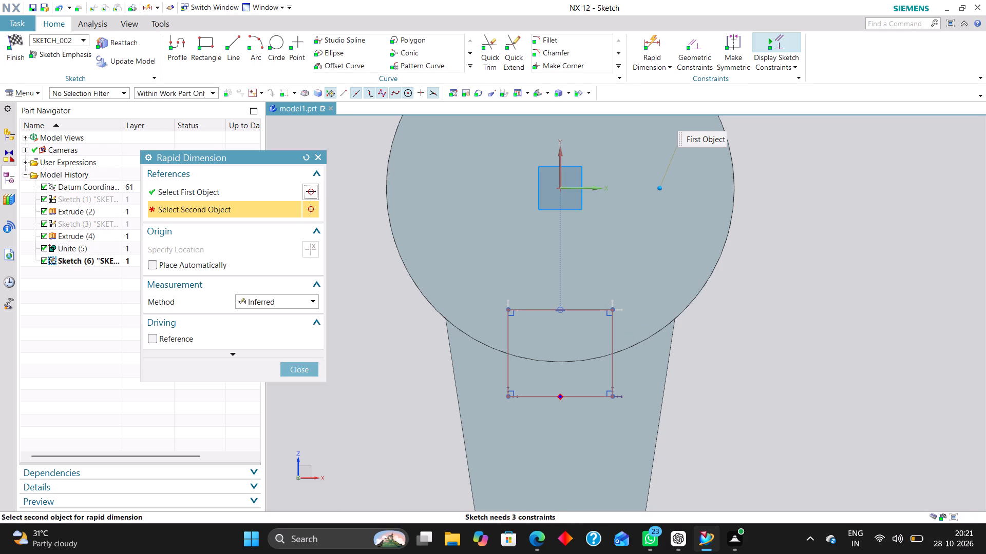
click(586, 397)
click(781, 304)
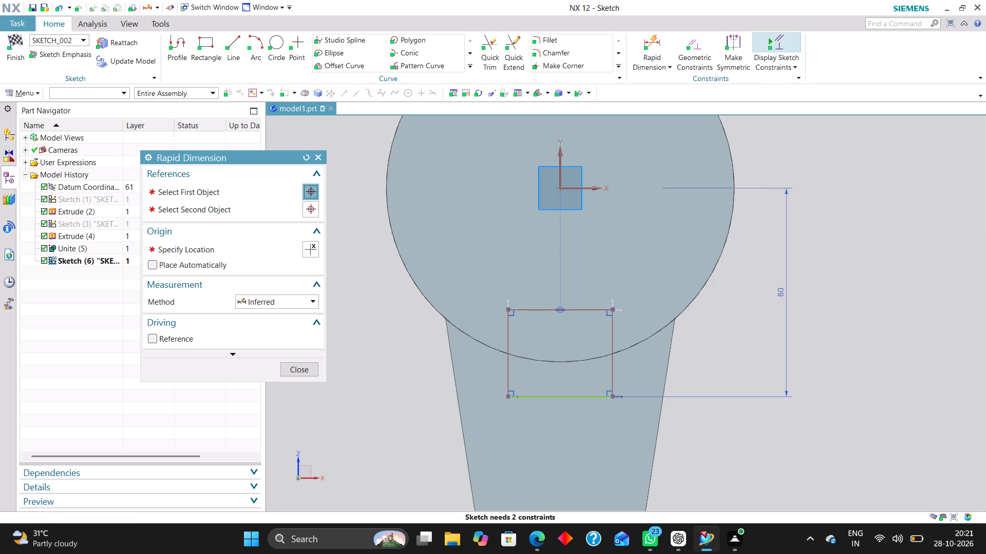
text(63)
key(Return)
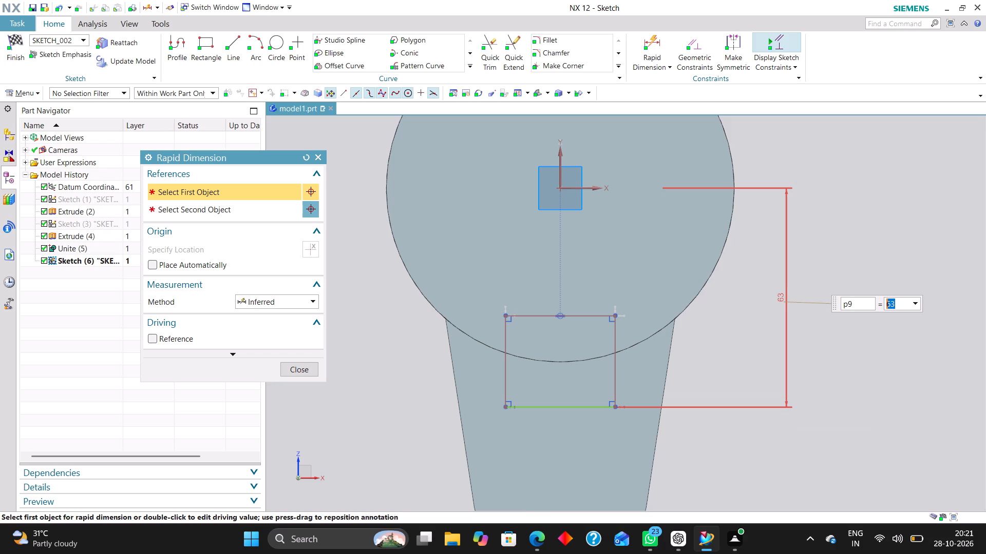
Dimension the rectangle's width along its bottom edge to 30 mm.
click(591, 405)
click(557, 437)
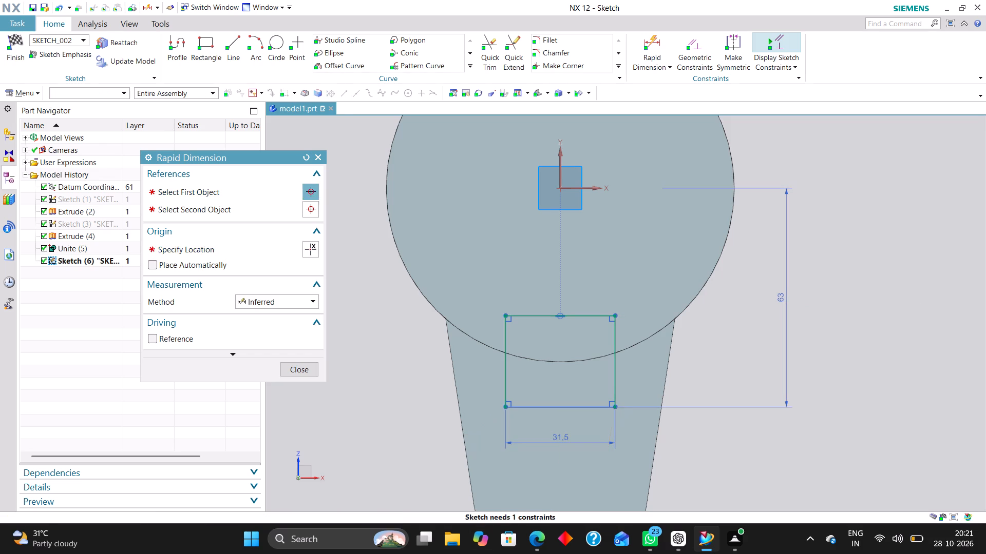
text(30)
key(Return)
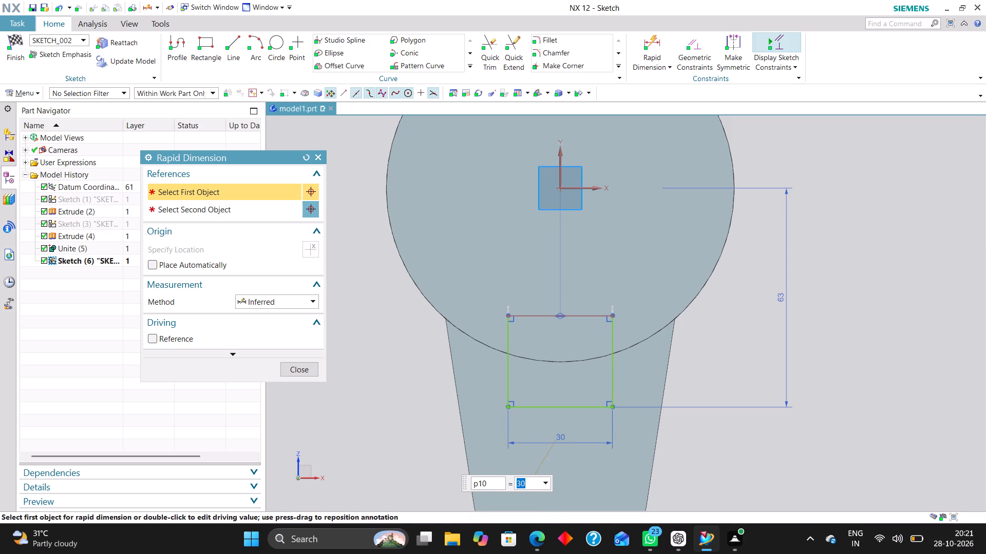
Set the rectangle's width to 40 mm and finish the sketch.
text(40)
key(Return)
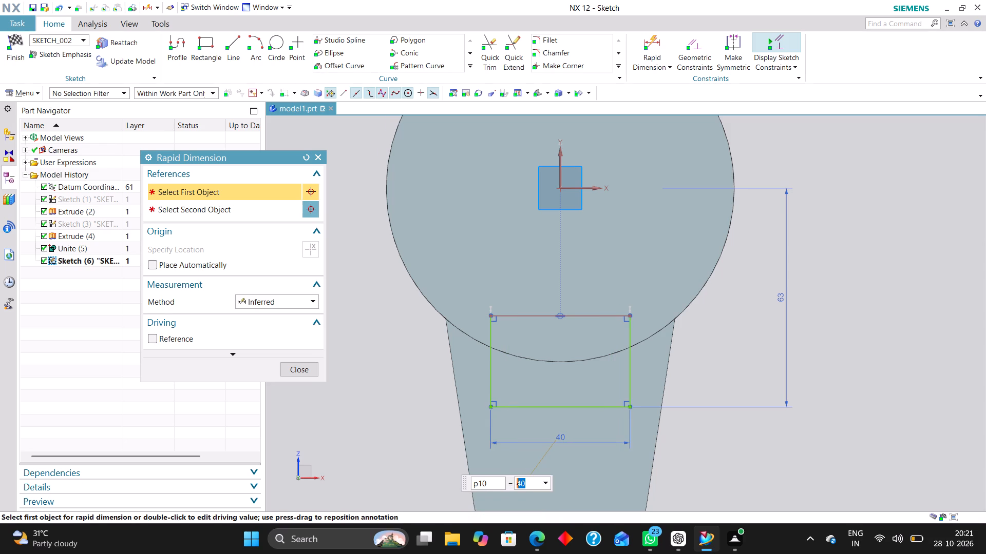
click(305, 369)
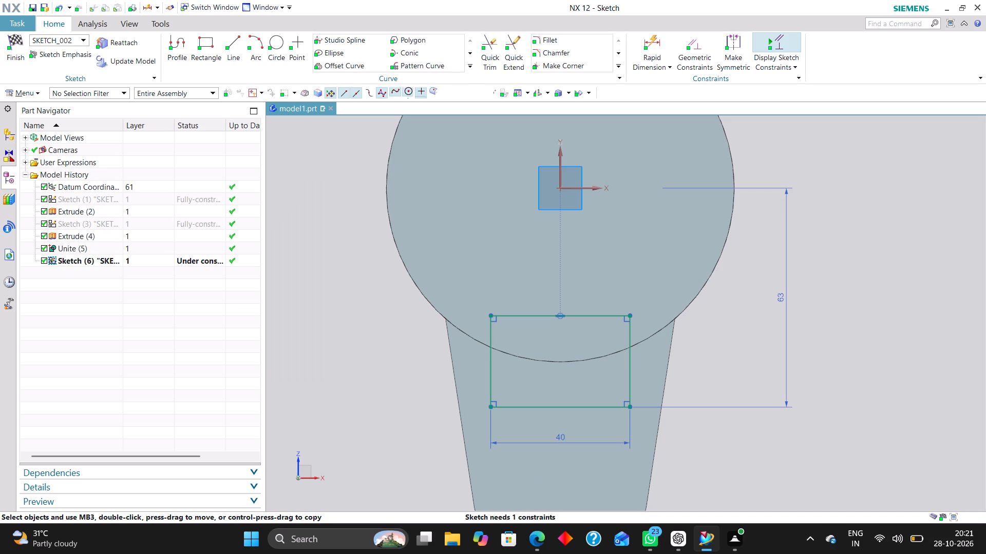
click(15, 39)
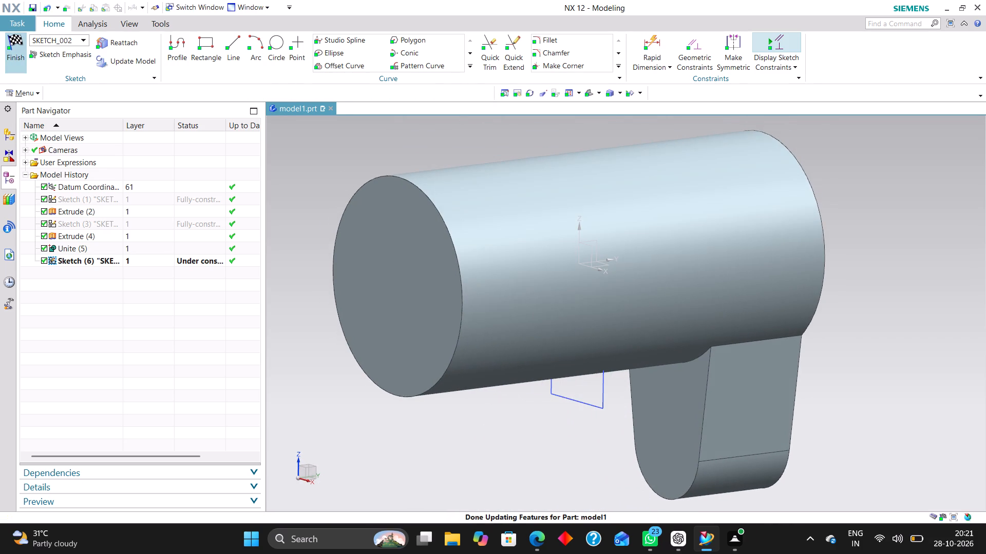
Start an extrusion of the rectangle sketch, with its direction reversed to run toward the tapered web.
scroll(623, 424, down, 2)
scroll(626, 448, up, 1)
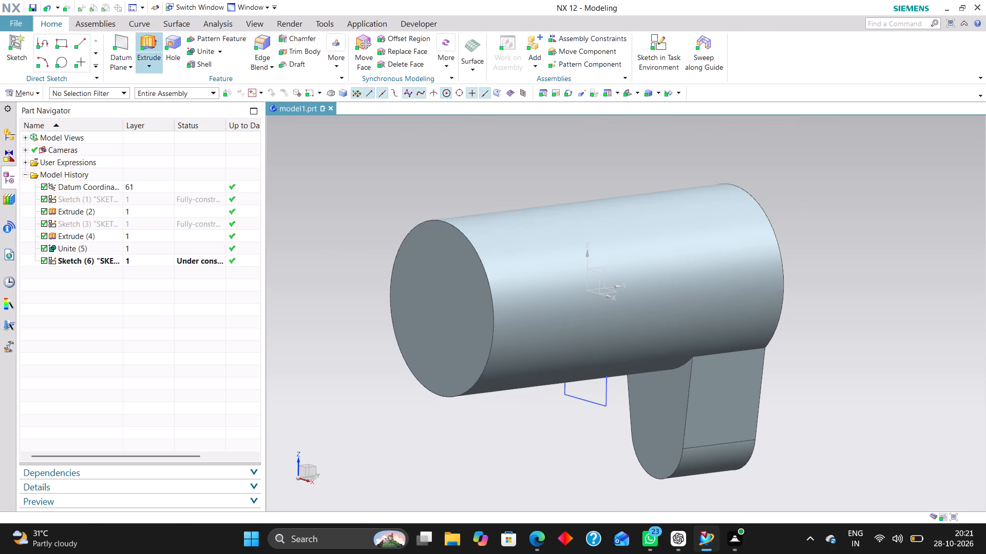
click(149, 40)
click(605, 395)
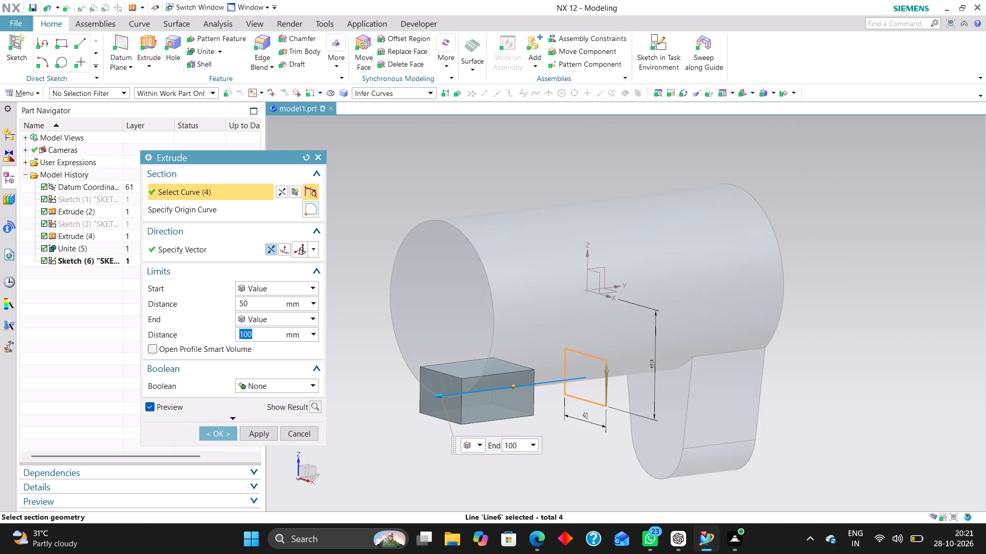
click(270, 249)
middle_drag(601, 367, 573, 347)
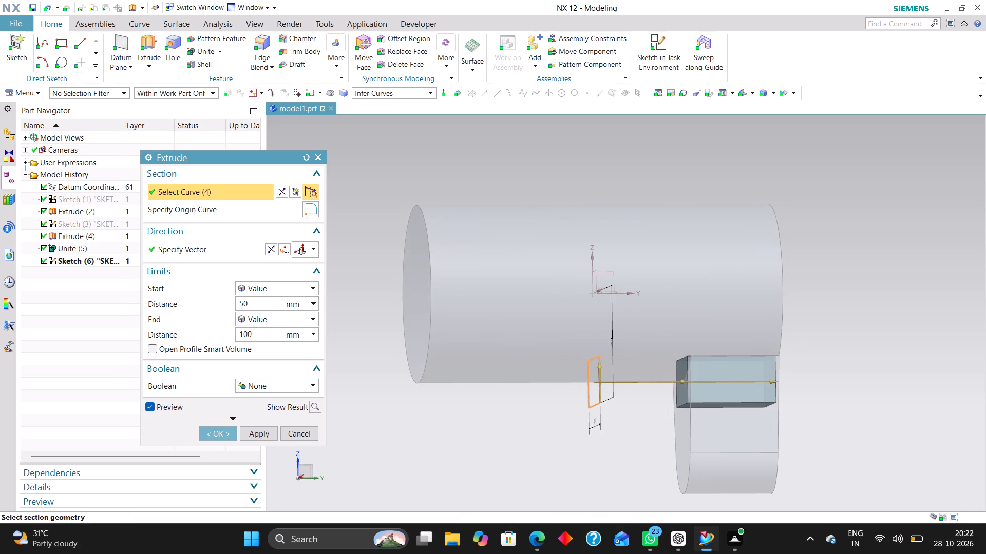
scroll(578, 311, down, 3)
right_drag(743, 344, 616, 345)
scroll(643, 363, up, 2)
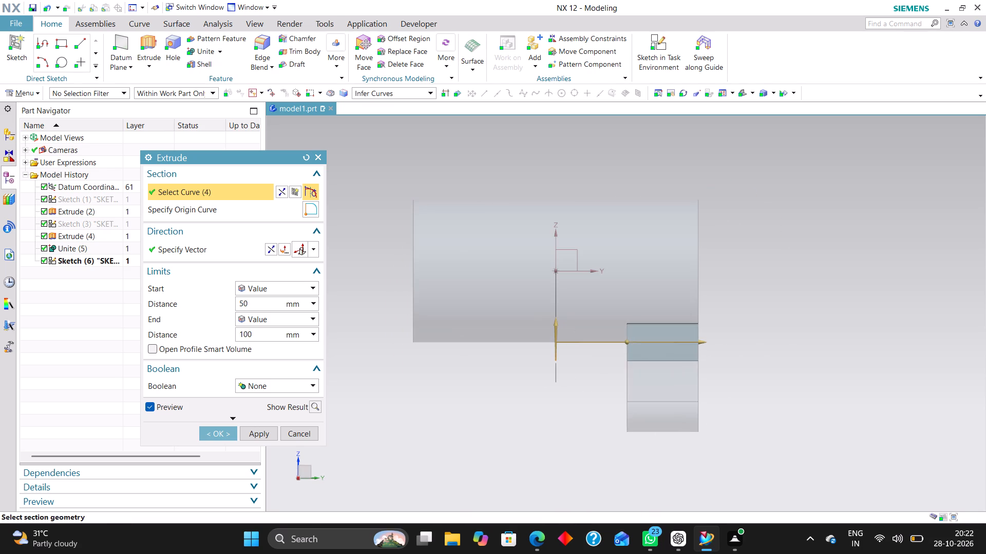
Set the extrusion's end distance to about 20 mm, keeping the 50 mm start and no Boolean, and create the block.
drag(704, 342, 630, 337)
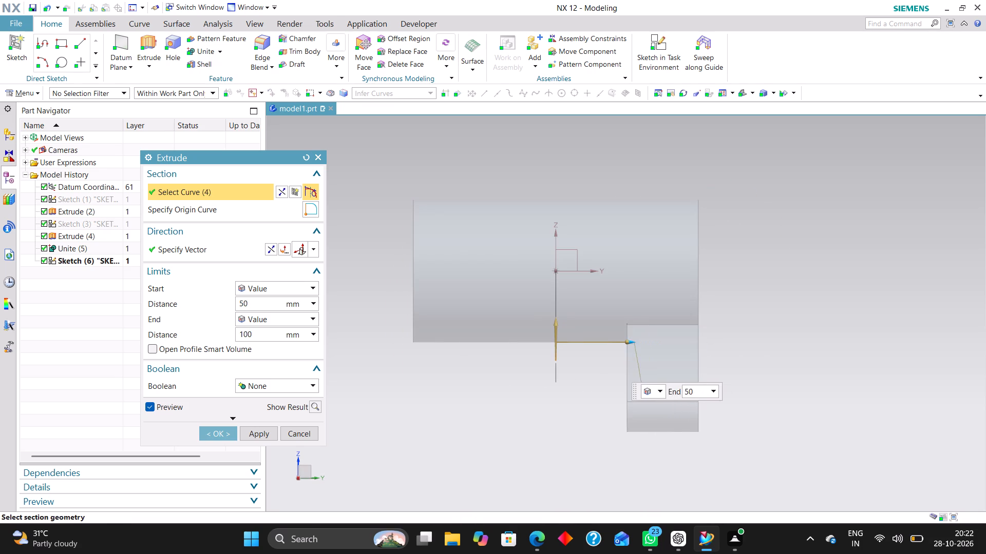
drag(630, 337, 609, 338)
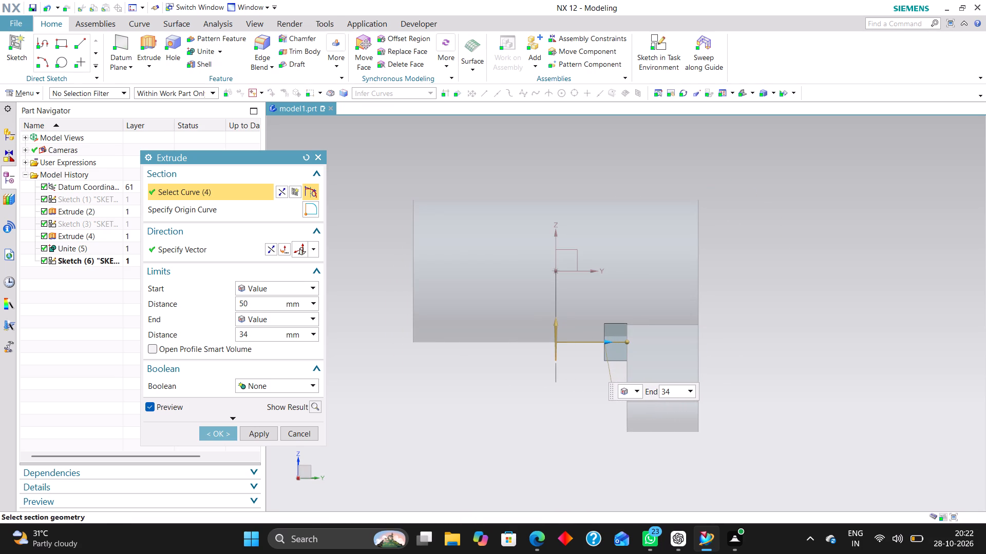
drag(609, 338, 611, 340)
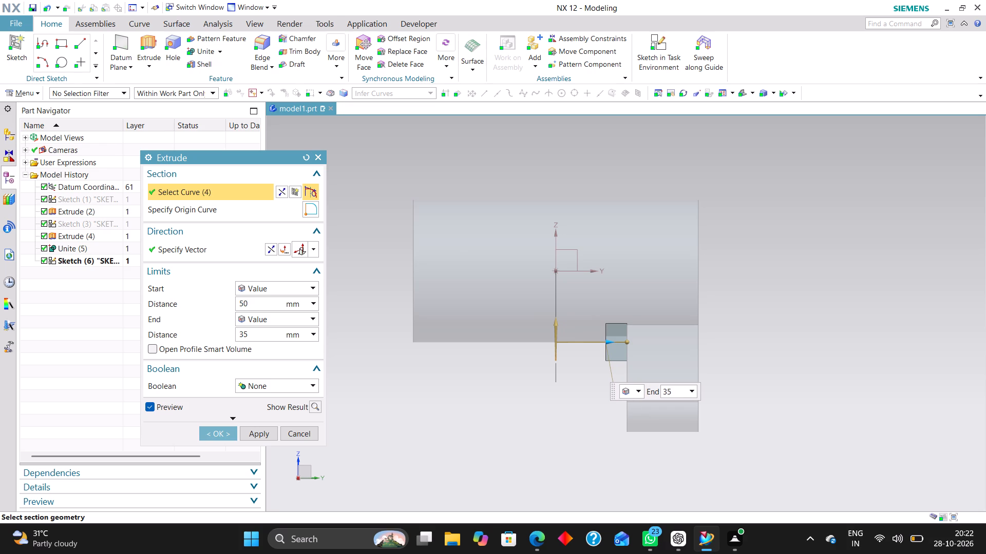
drag(611, 340, 612, 340)
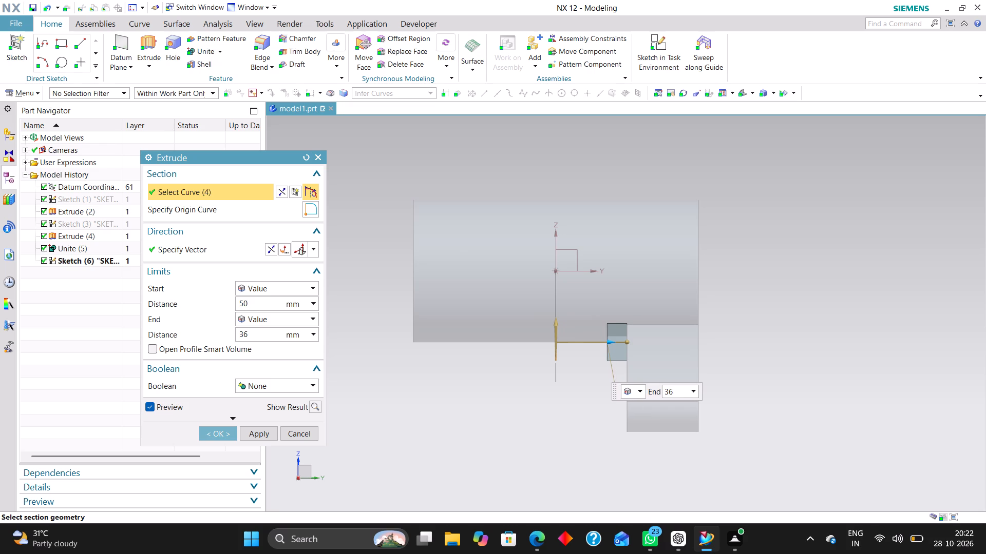
drag(612, 340, 612, 341)
drag(612, 341, 605, 342)
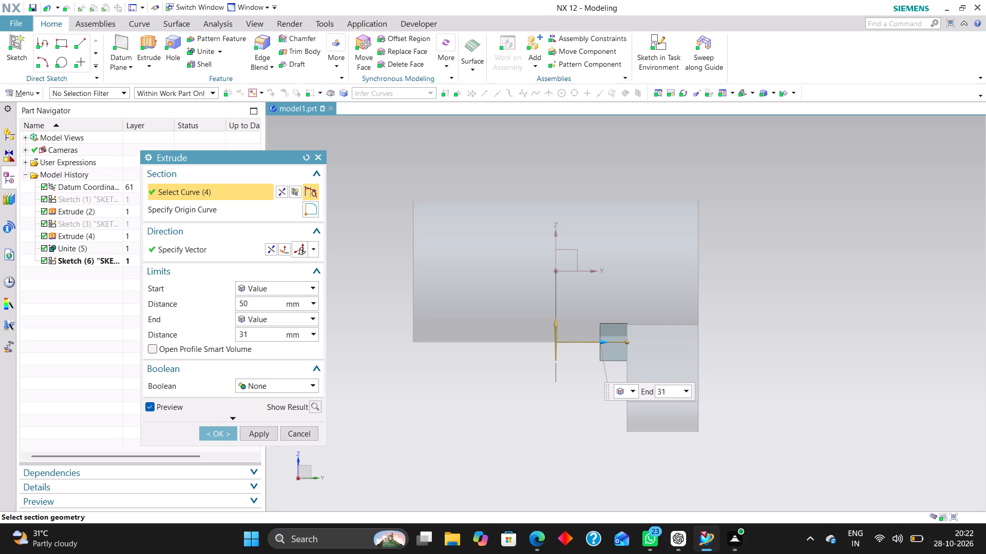
drag(605, 342, 606, 343)
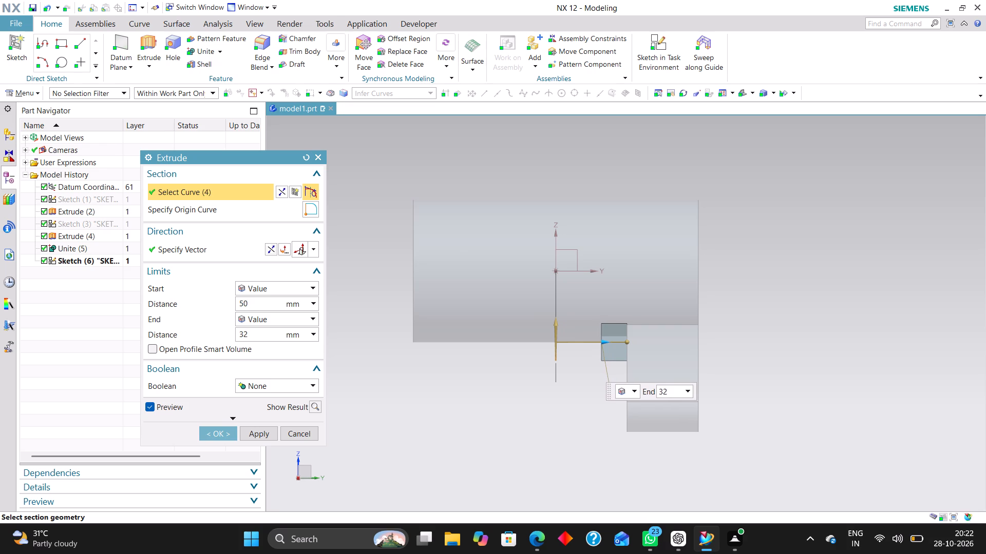
scroll(638, 353, up, 6)
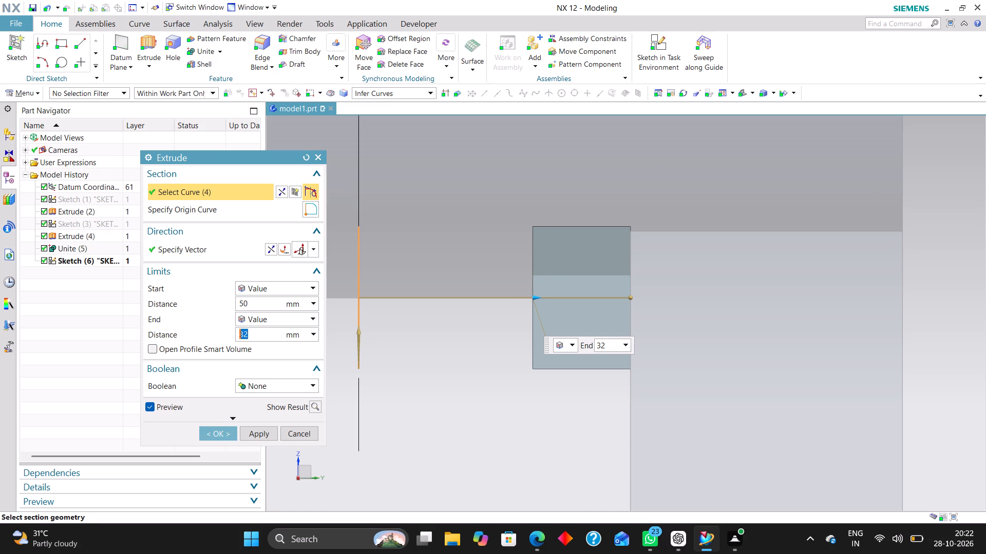
drag(535, 297, 530, 295)
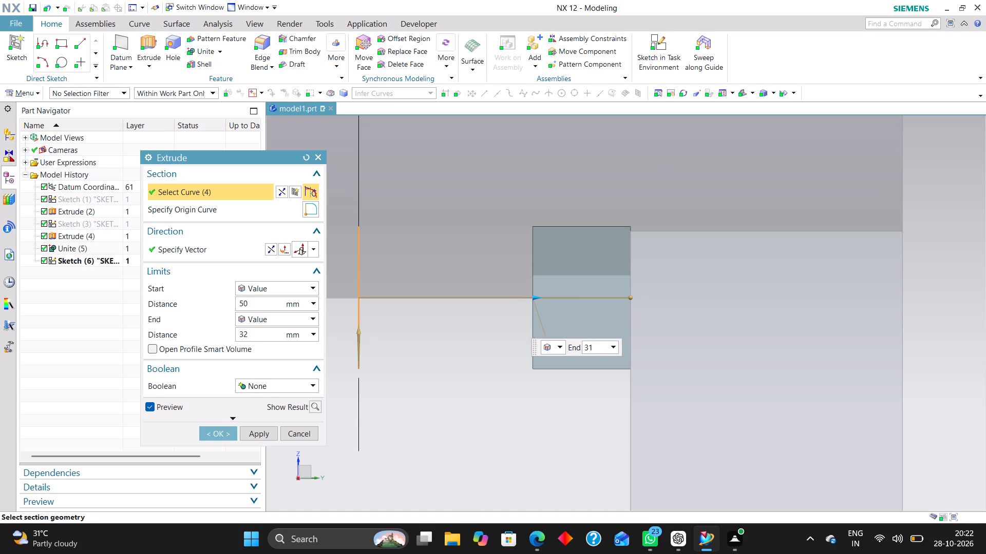
drag(530, 295, 525, 293)
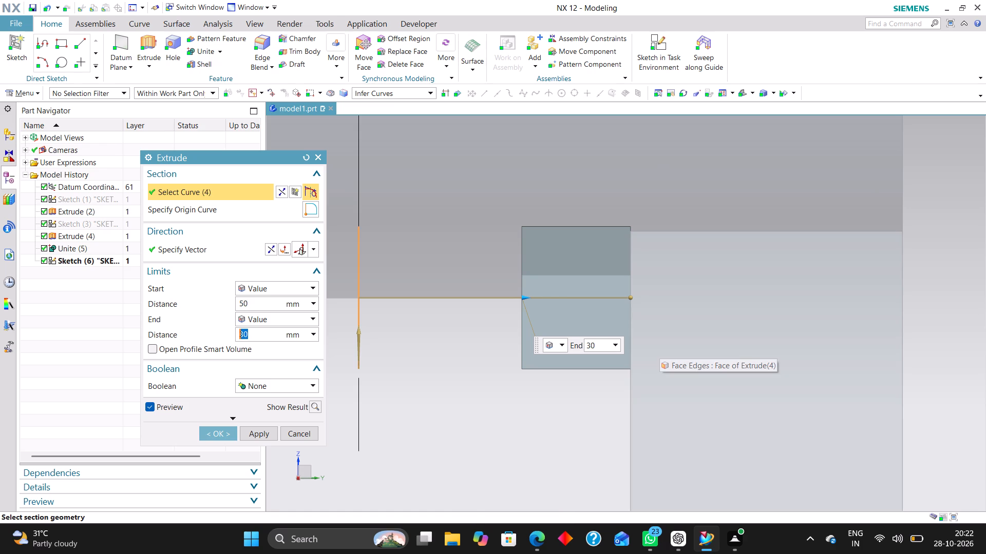
drag(520, 297, 514, 297)
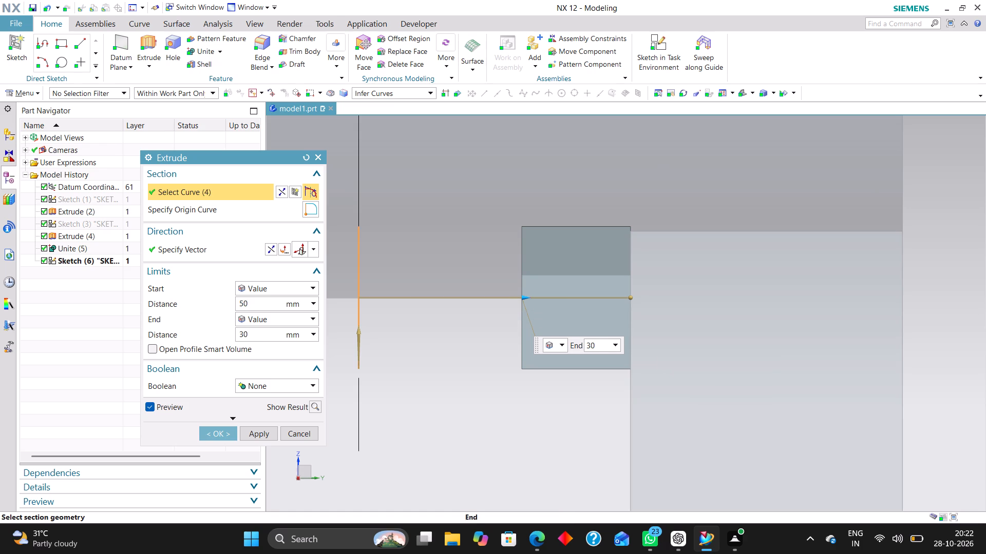
drag(514, 297, 471, 290)
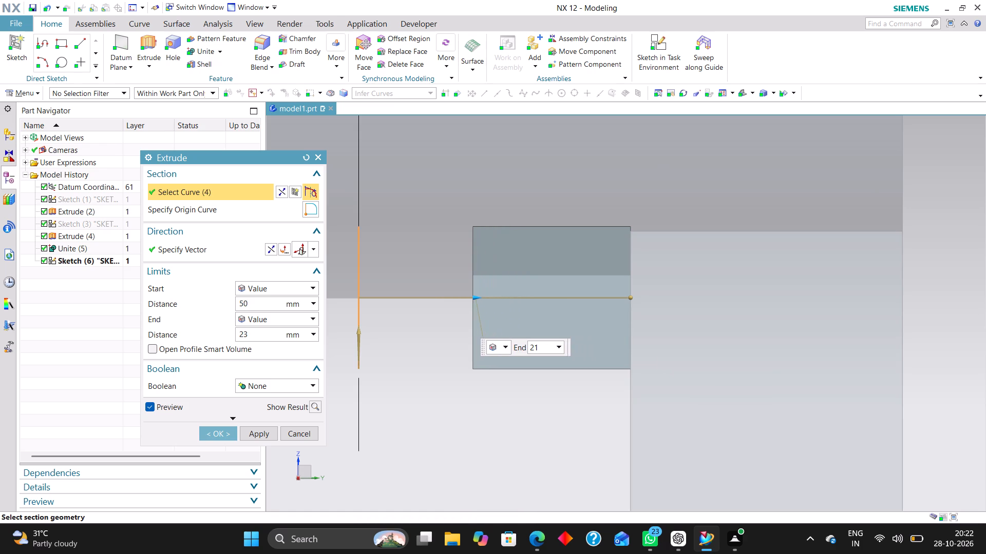
drag(471, 290, 467, 290)
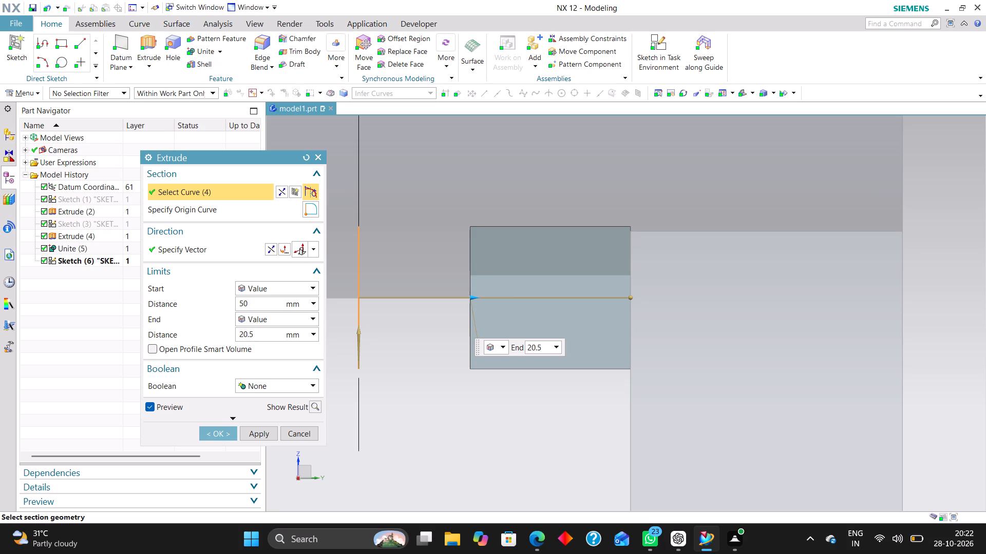
drag(467, 290, 466, 290)
click(213, 436)
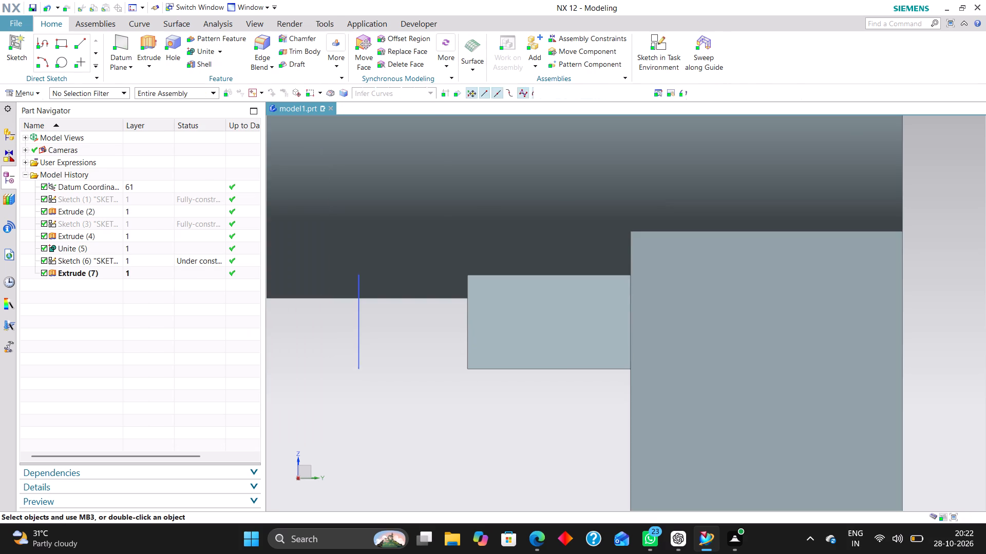
Hide the rectangle sketch beneath the cylinder.
scroll(411, 344, down, 4)
scroll(431, 369, up, 1)
middle_drag(442, 371, 475, 367)
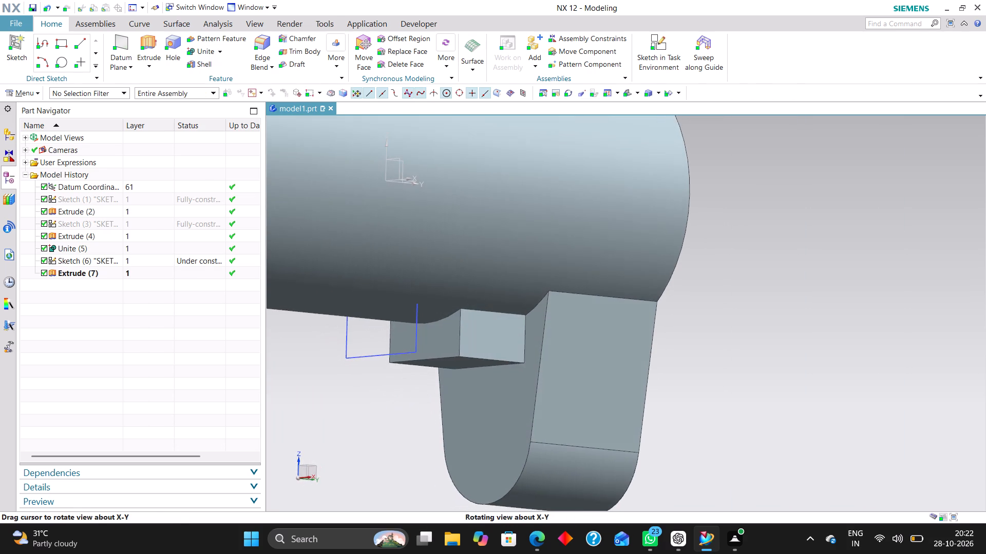
middle_drag(475, 367, 475, 368)
right_drag(380, 351, 373, 403)
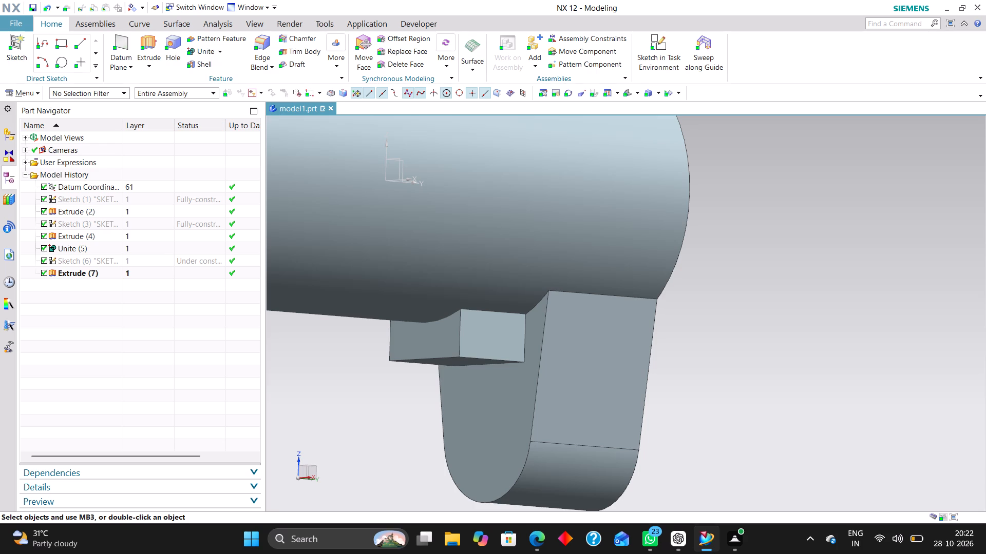
Unite the rectangular block with the cylinder and web body, using the cylinder body as the target.
click(202, 54)
click(468, 205)
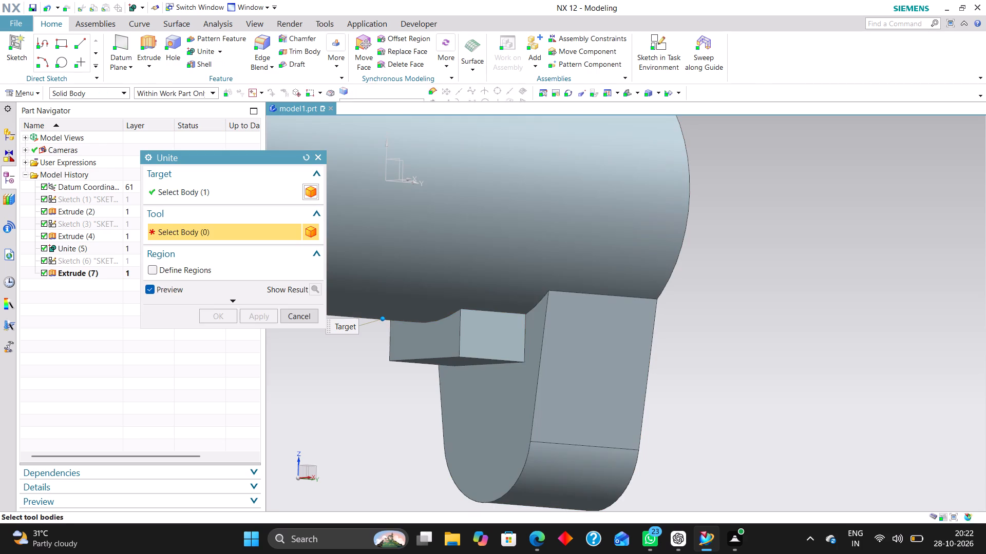
click(479, 324)
click(218, 314)
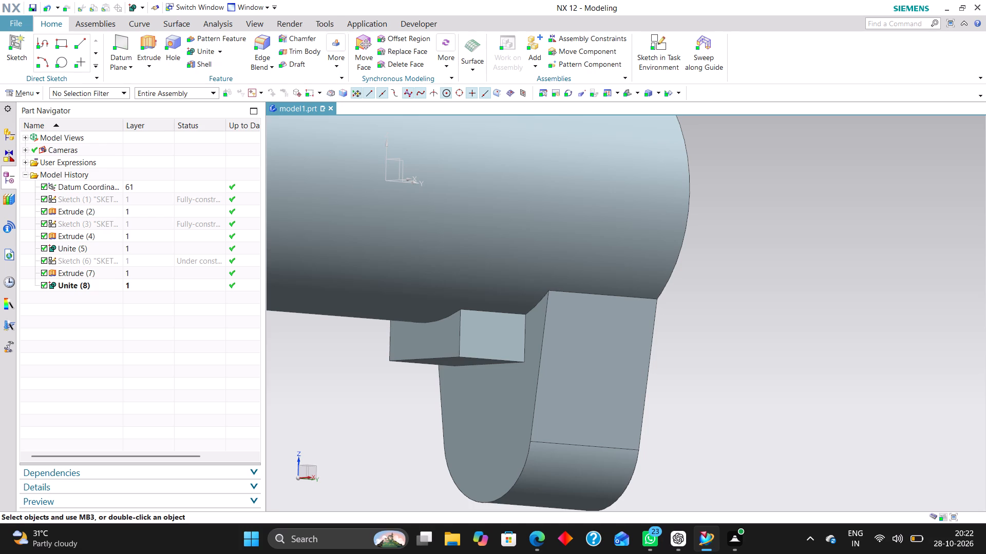
Blend the two side edges where the rectangular block meets the cylinder with a 12 mm radius.
click(268, 44)
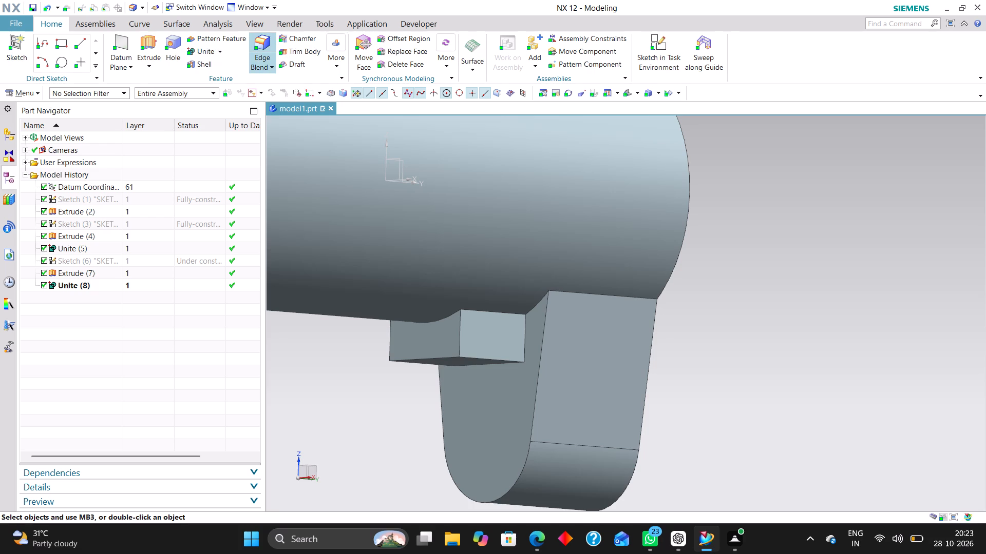
click(489, 310)
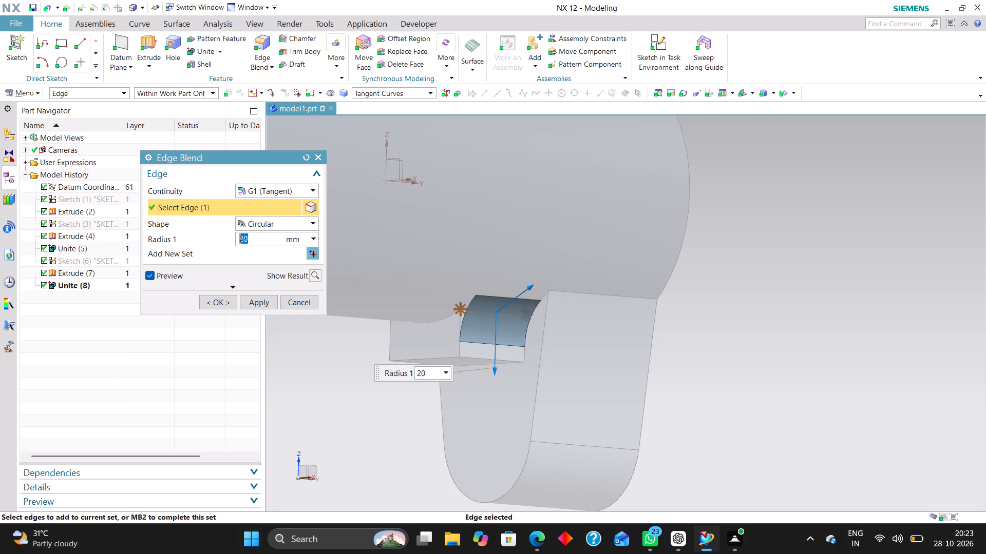
text(12)
key(Return)
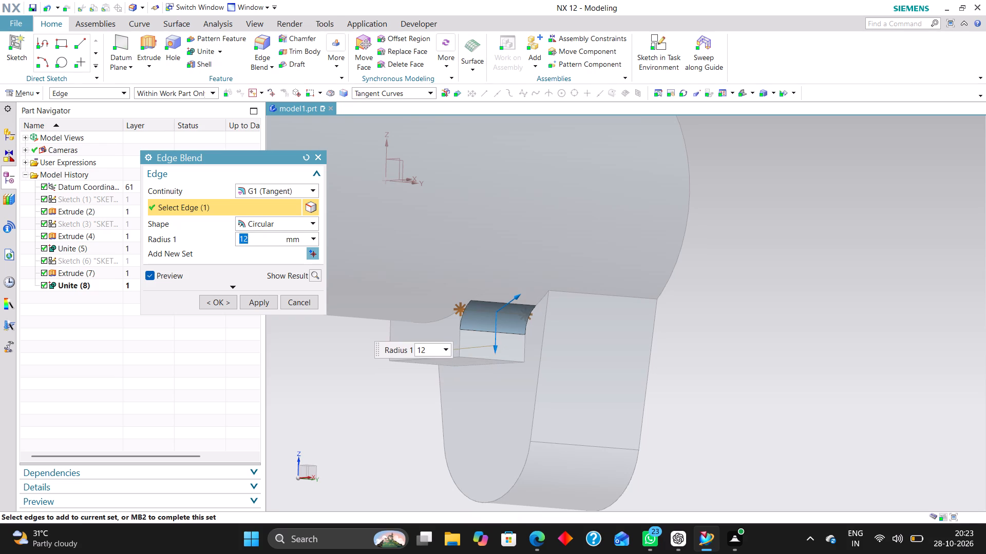
middle_drag(457, 400, 518, 401)
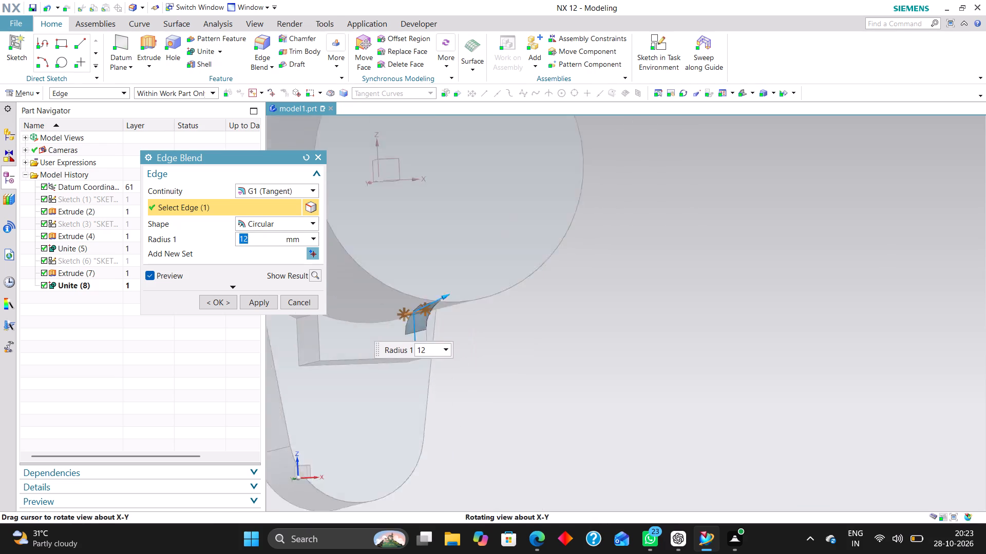
middle_drag(518, 401, 560, 405)
scroll(584, 410, down, 3)
scroll(445, 381, up, 5)
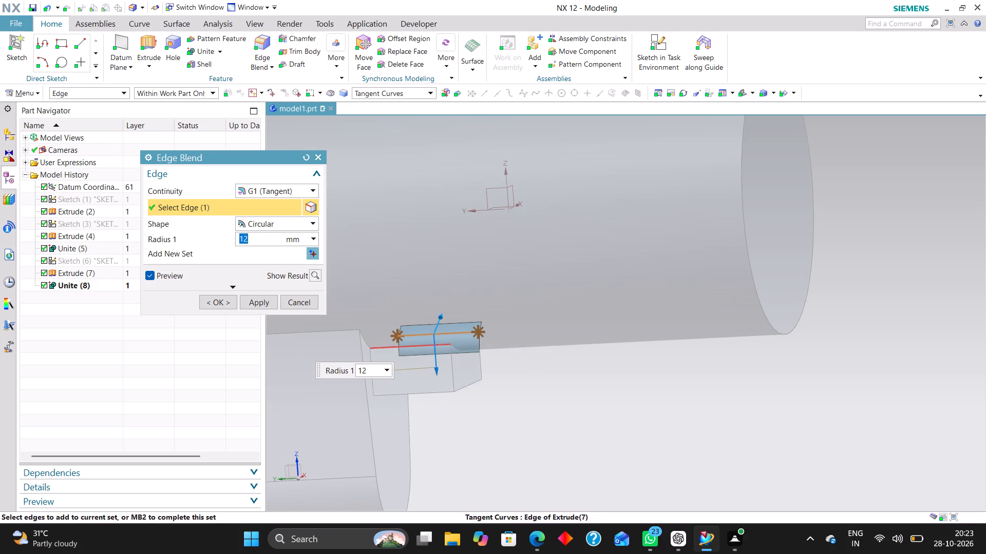
click(406, 348)
click(224, 301)
scroll(623, 359, down, 2)
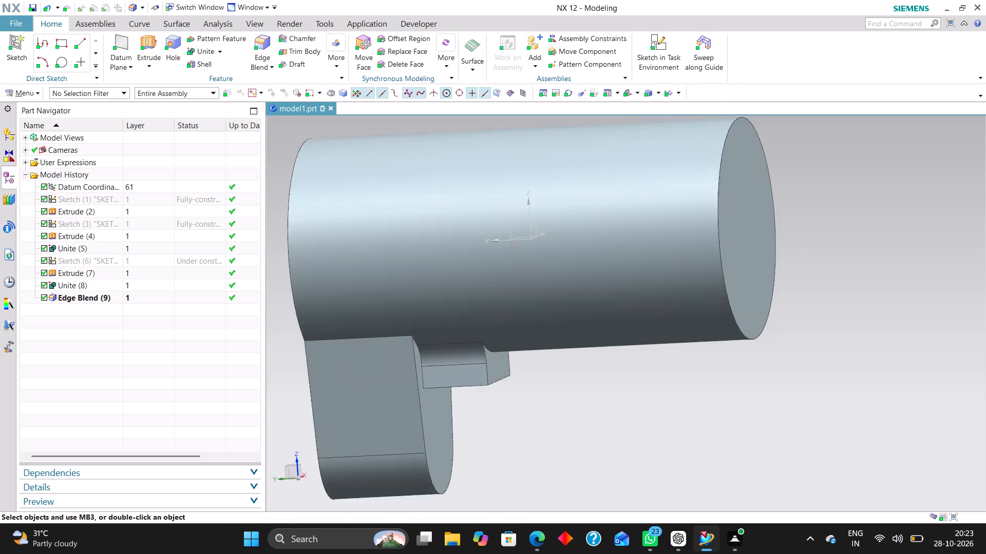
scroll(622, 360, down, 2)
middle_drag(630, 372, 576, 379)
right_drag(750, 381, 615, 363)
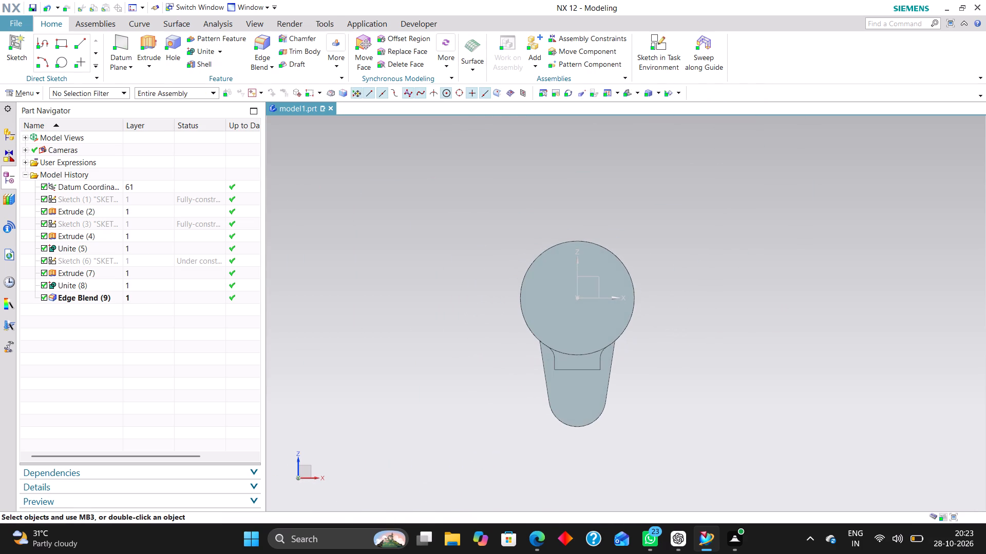
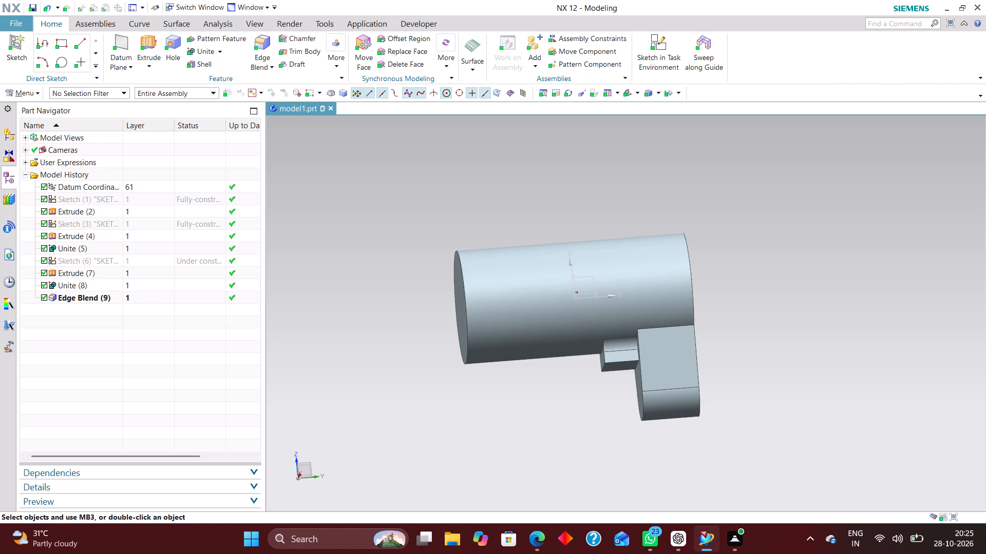
Add the edge where the block's front face meets the cylinder to the existing 12 mm edge blend.
scroll(725, 291, up, 1)
middle_drag(724, 301, 690, 315)
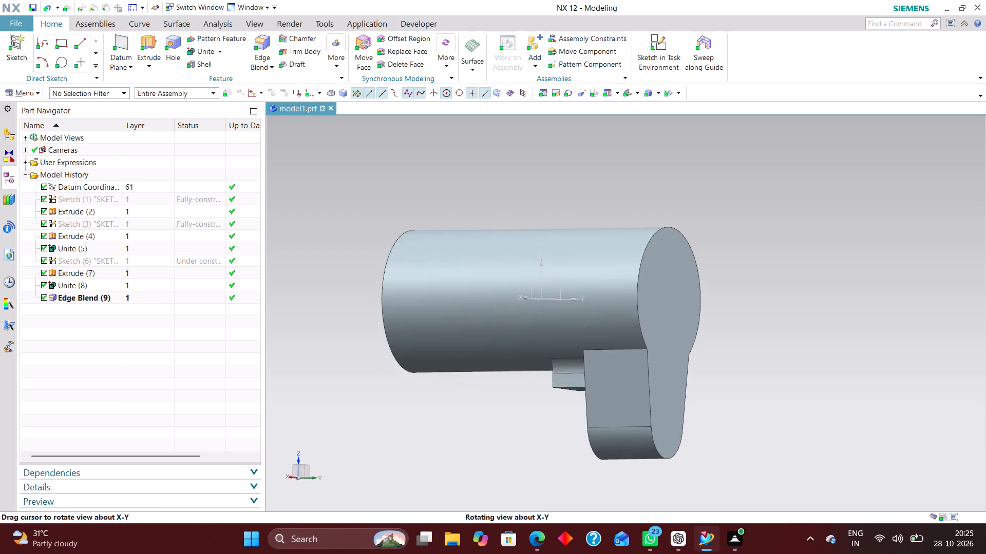
middle_drag(690, 315, 709, 325)
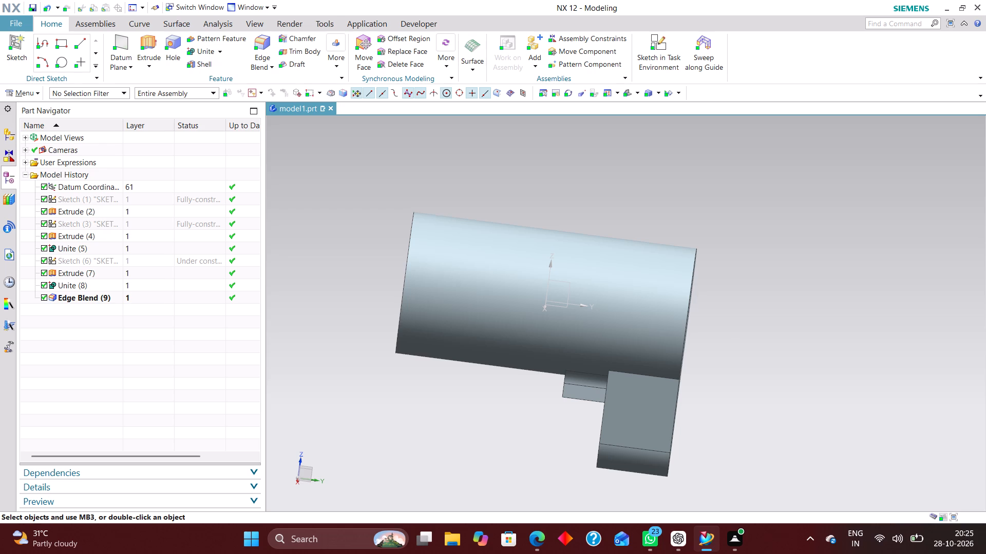
scroll(895, 321, down, 2)
middle_drag(664, 206, 691, 241)
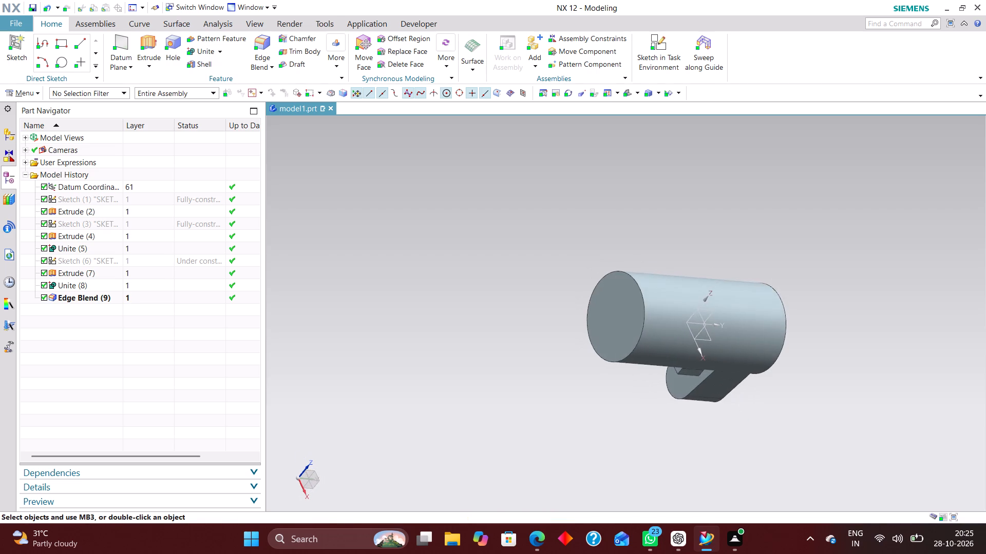
scroll(823, 394, up, 2)
key(End)
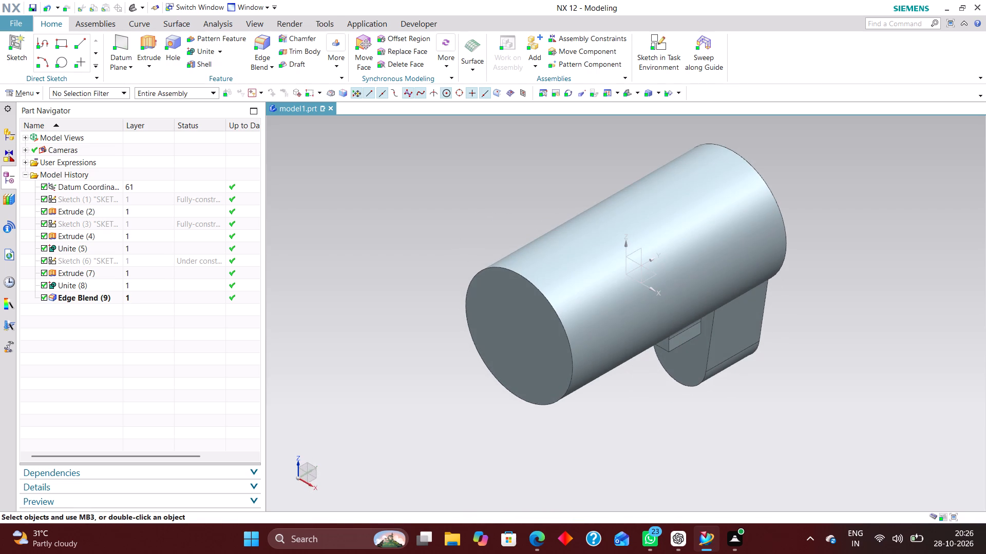
middle_drag(808, 395, 815, 367)
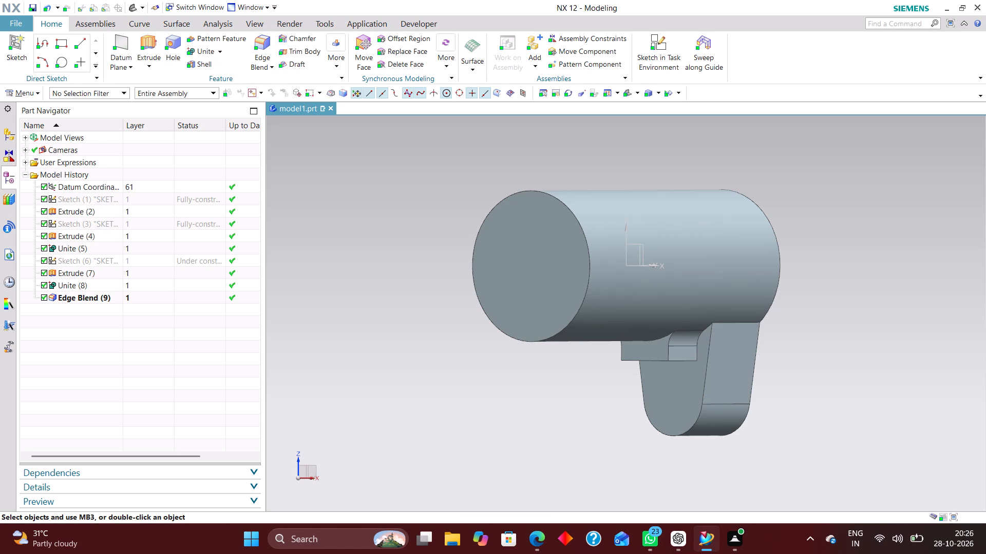
click(99, 296)
right_click(102, 299)
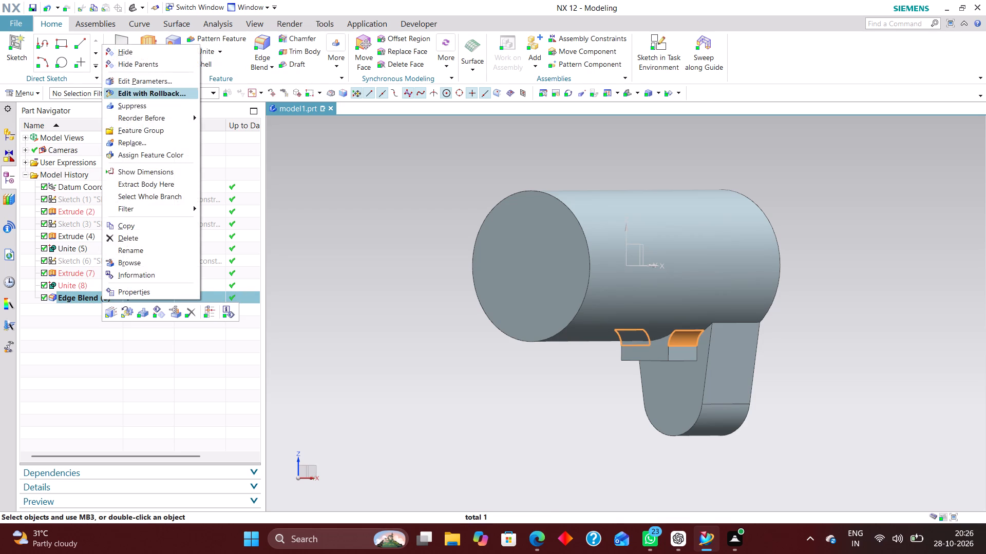
click(166, 90)
scroll(650, 345, up, 4)
click(658, 333)
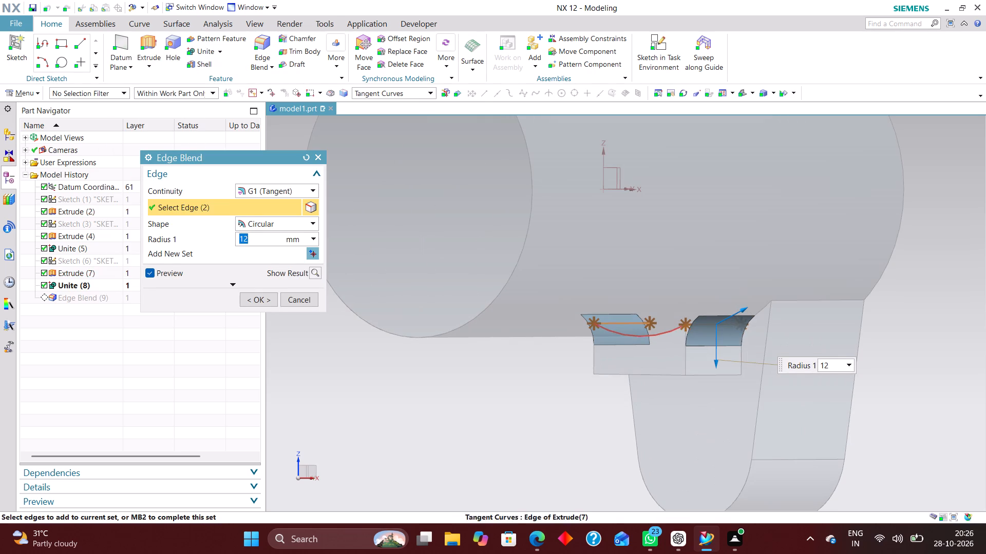
click(266, 303)
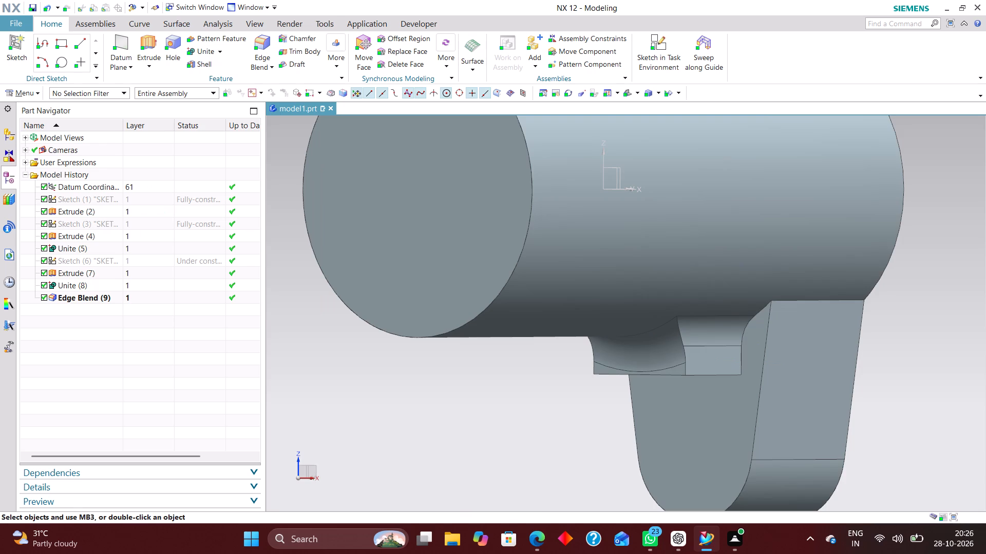
Examine the blend between the block and the cylinder in front, side and angled views.
middle_drag(759, 324, 795, 321)
right_drag(866, 335, 776, 338)
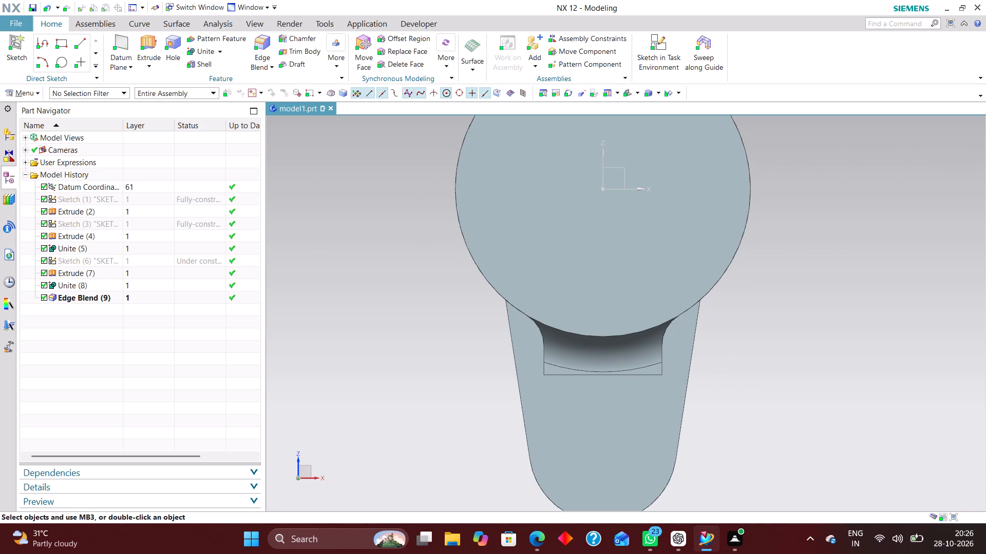
middle_drag(781, 344, 733, 344)
right_drag(926, 330, 832, 327)
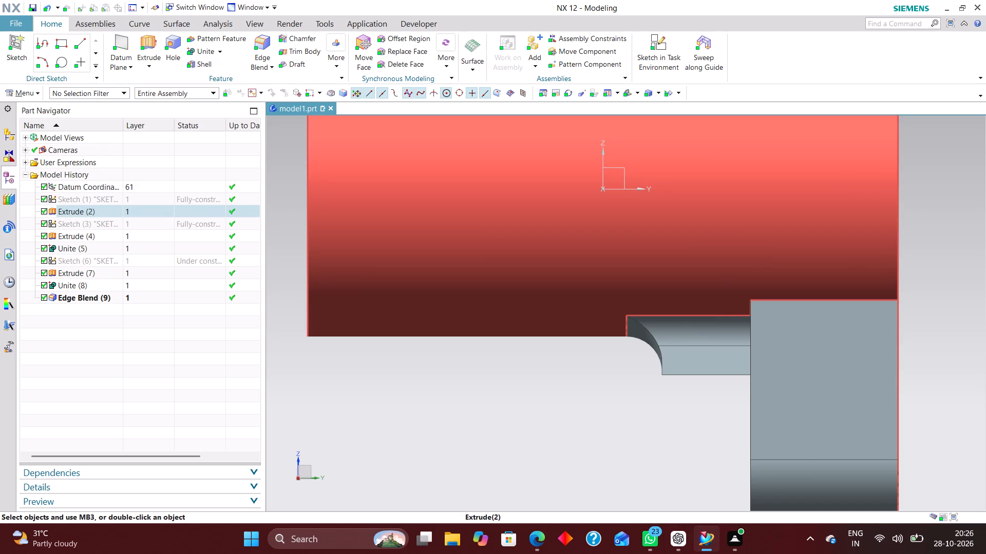
scroll(649, 353, up, 2)
scroll(649, 338, down, 4)
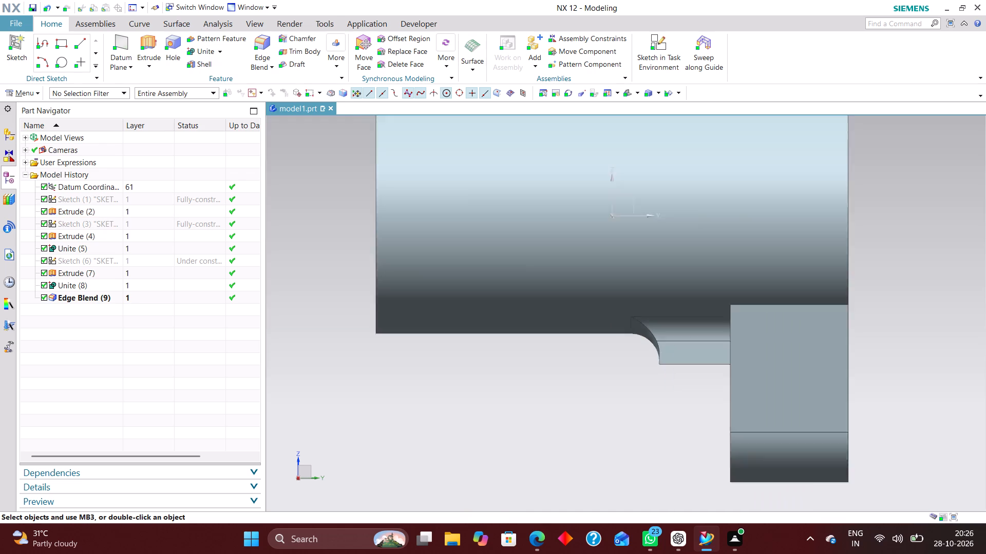
scroll(649, 343, down, 2)
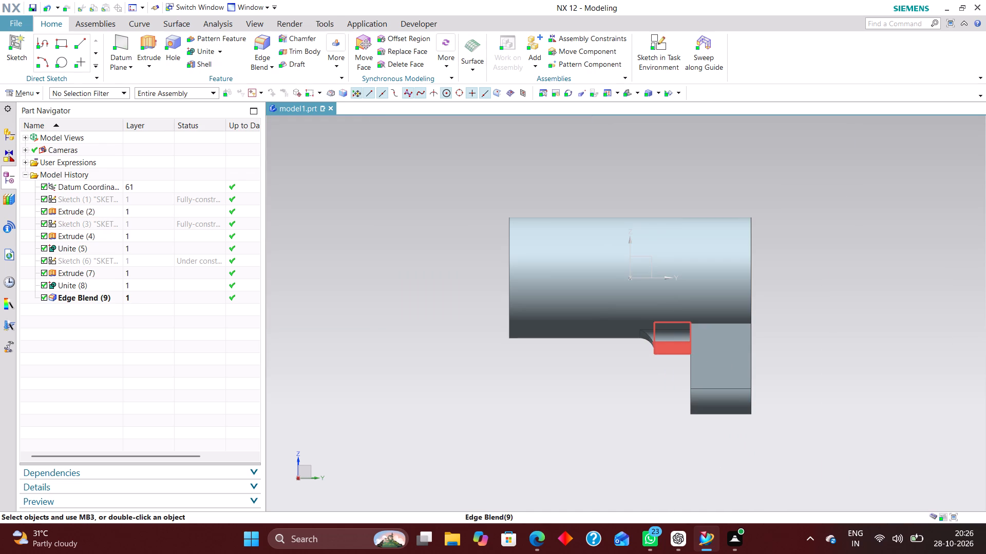
scroll(659, 352, down, 3)
scroll(659, 323, up, 3)
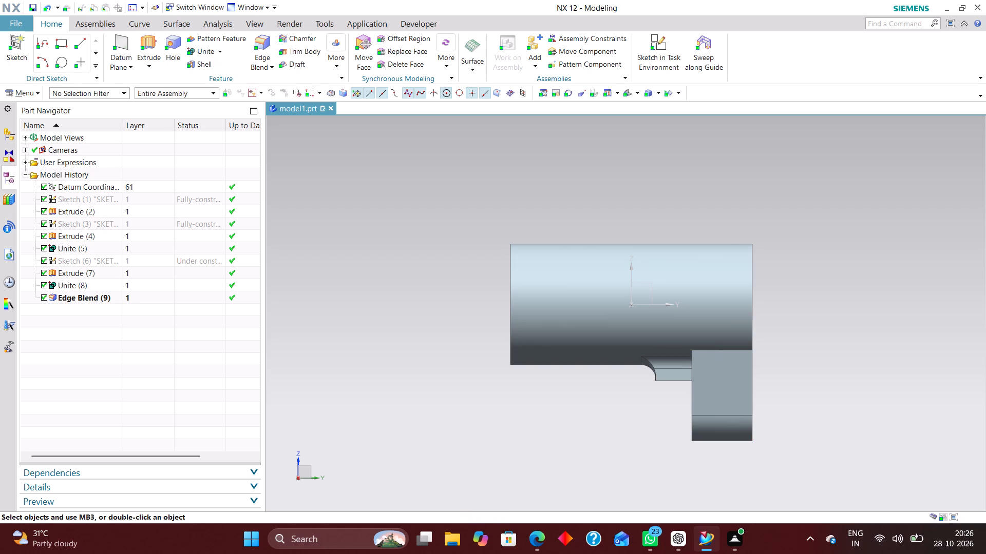
click(626, 93)
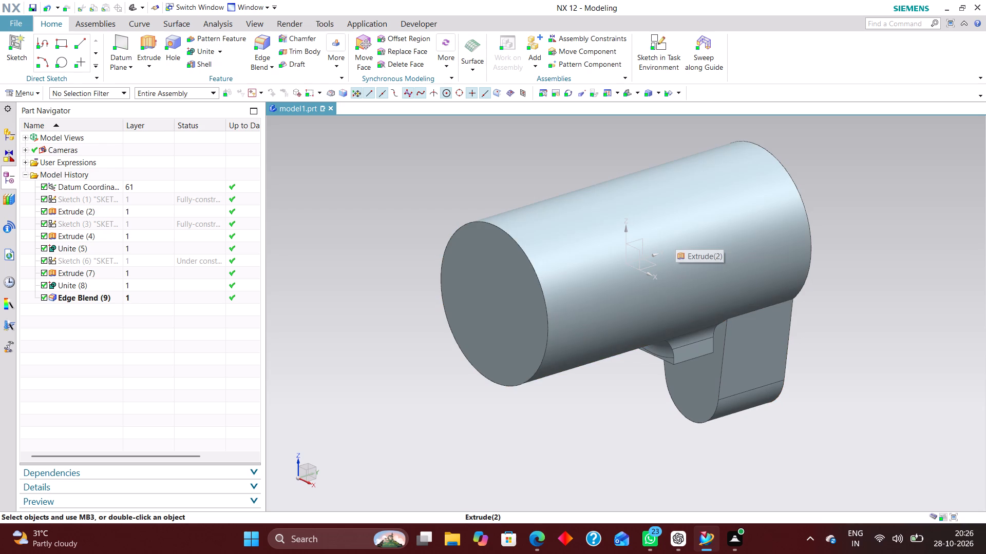
scroll(635, 357, down, 2)
scroll(629, 272, up, 1)
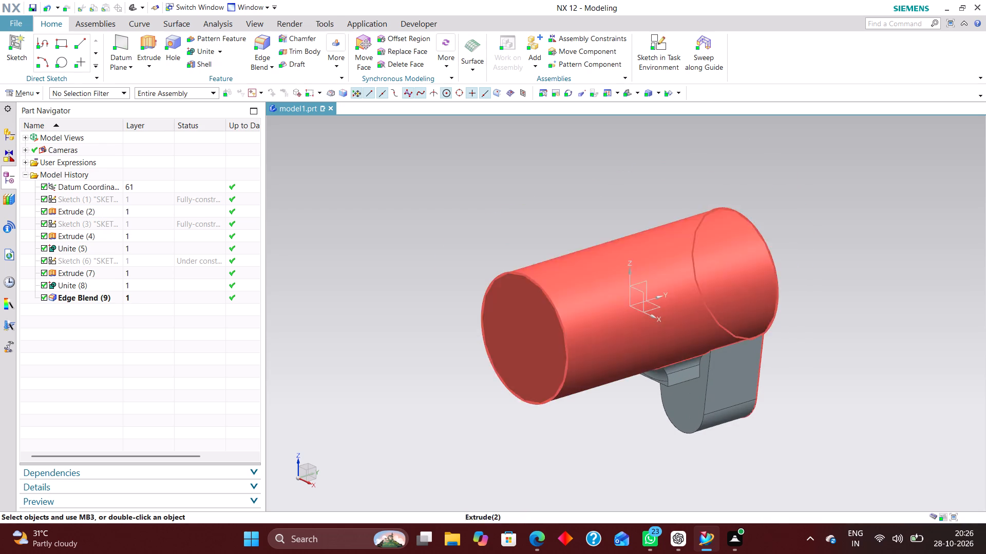
Create a new sketch on the XZ datum plane through the middle of the cylinder.
click(655, 44)
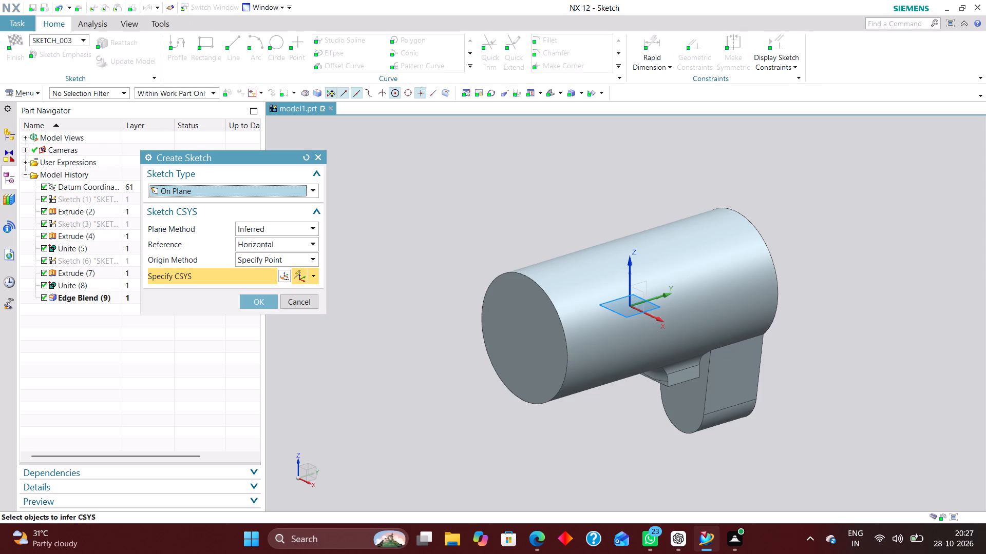
click(639, 292)
click(258, 303)
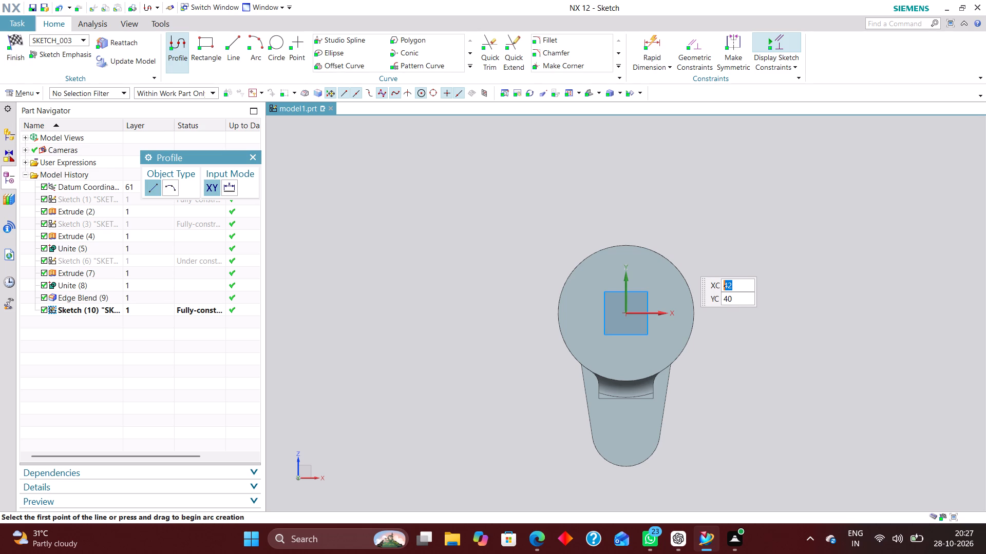
click(256, 157)
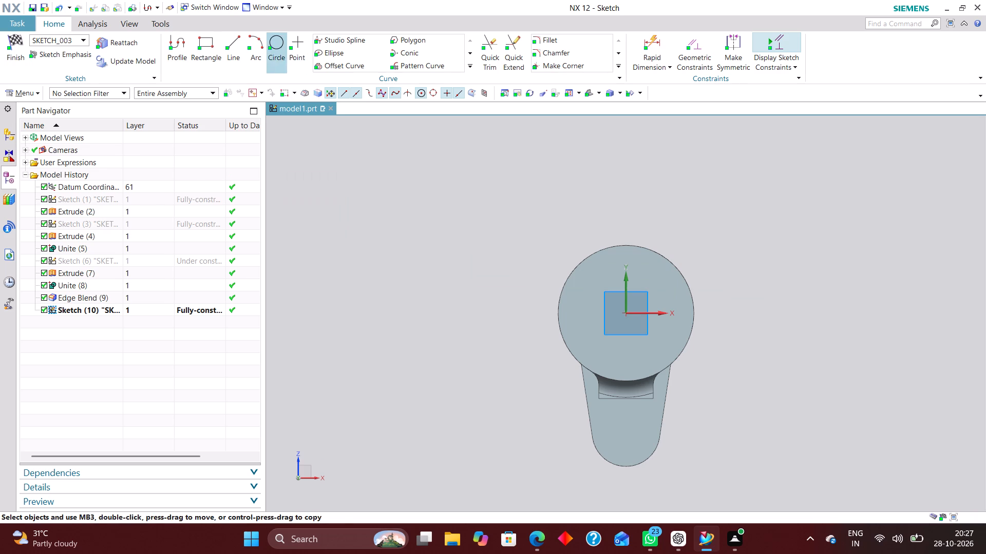
Draw a circle centred on the sketch origin with a diameter of 56*2 (112 mm).
click(271, 38)
click(624, 312)
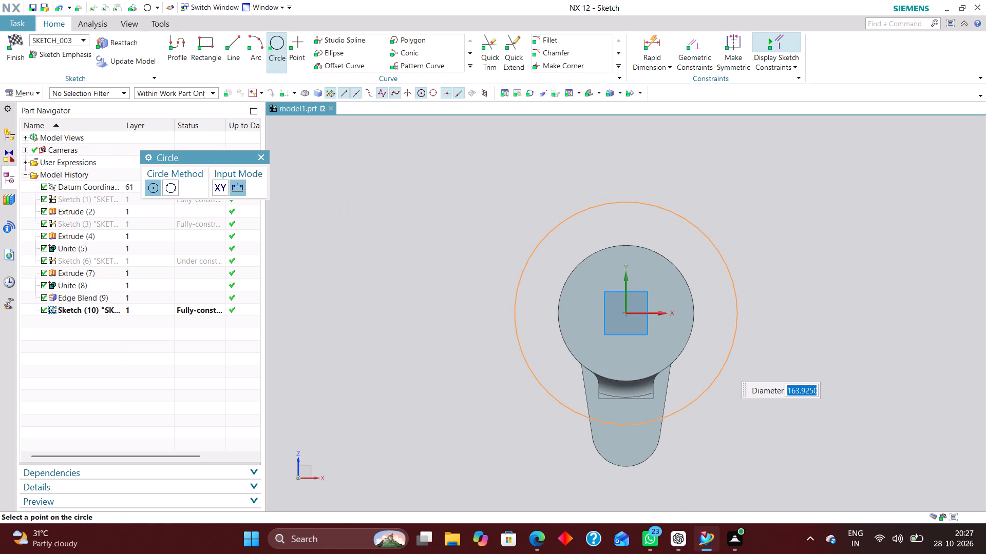
text(56)
key(asterisk)
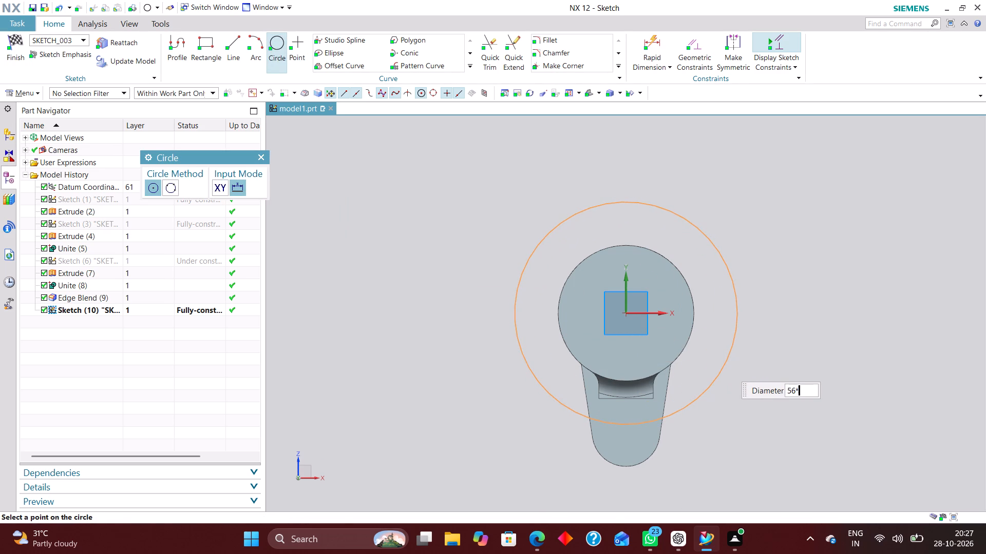
key(2)
key(Return)
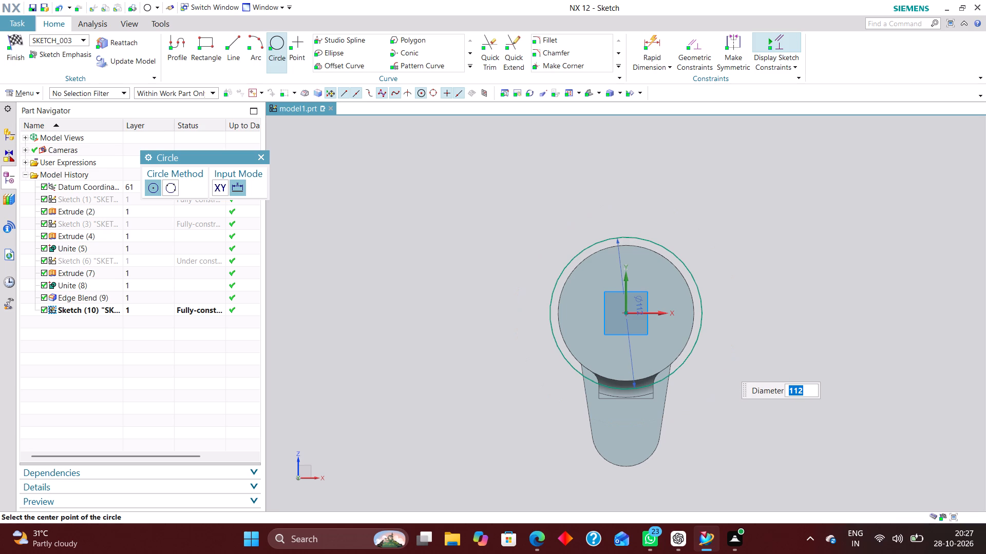
click(260, 154)
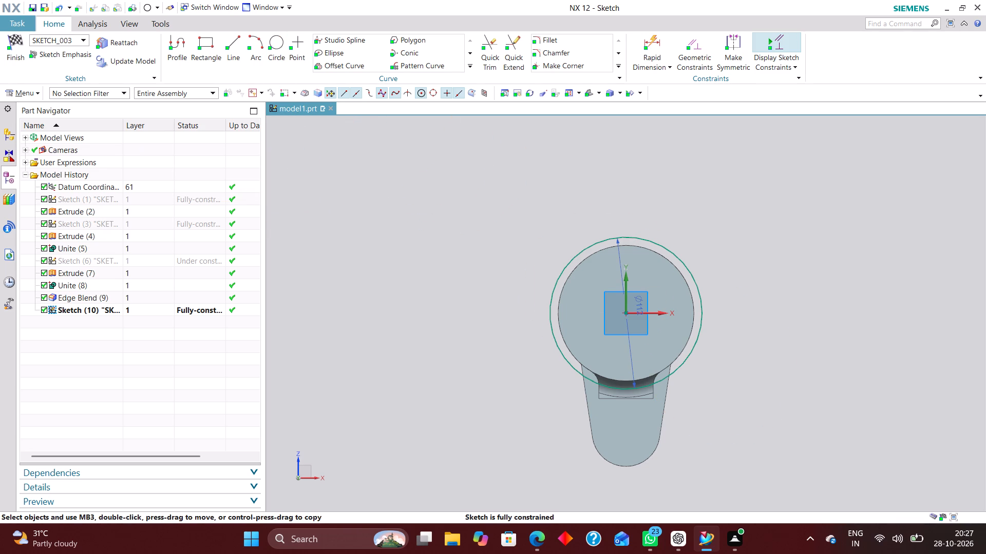
Draw two vertical lines, about 50 mm and 57 mm long, crossing the top of the circle on either side of the vertical axis.
click(234, 46)
scroll(679, 252, up, 3)
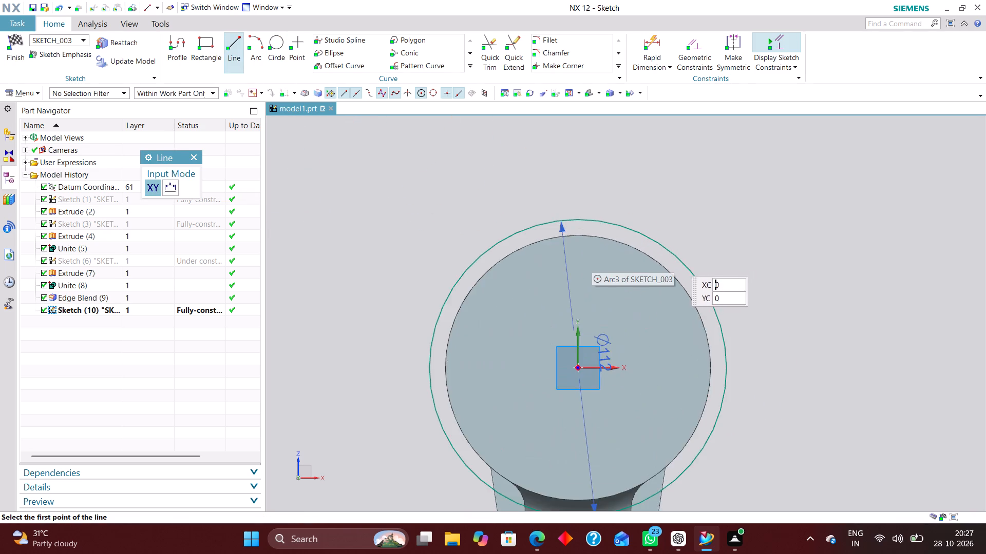
scroll(686, 271, down, 2)
click(597, 193)
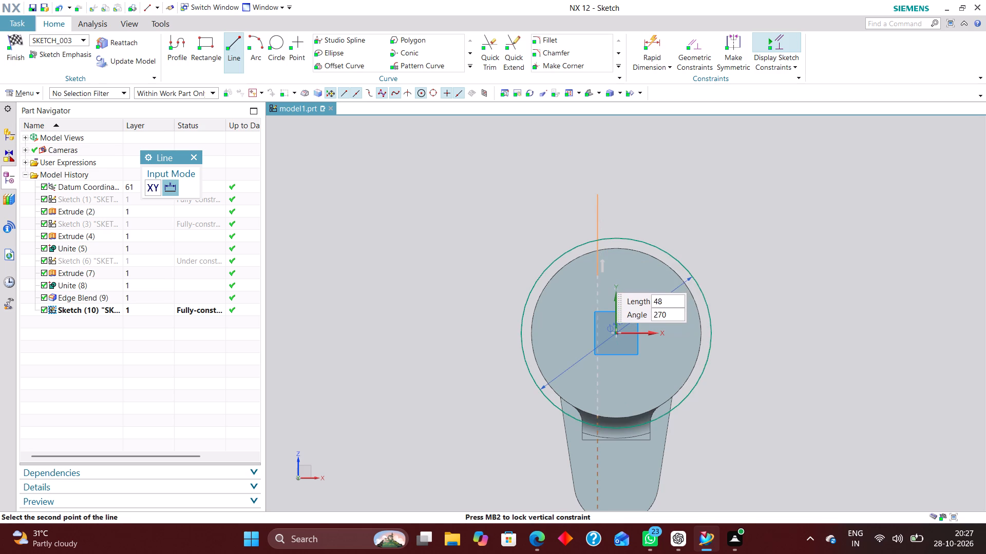
click(599, 279)
click(653, 193)
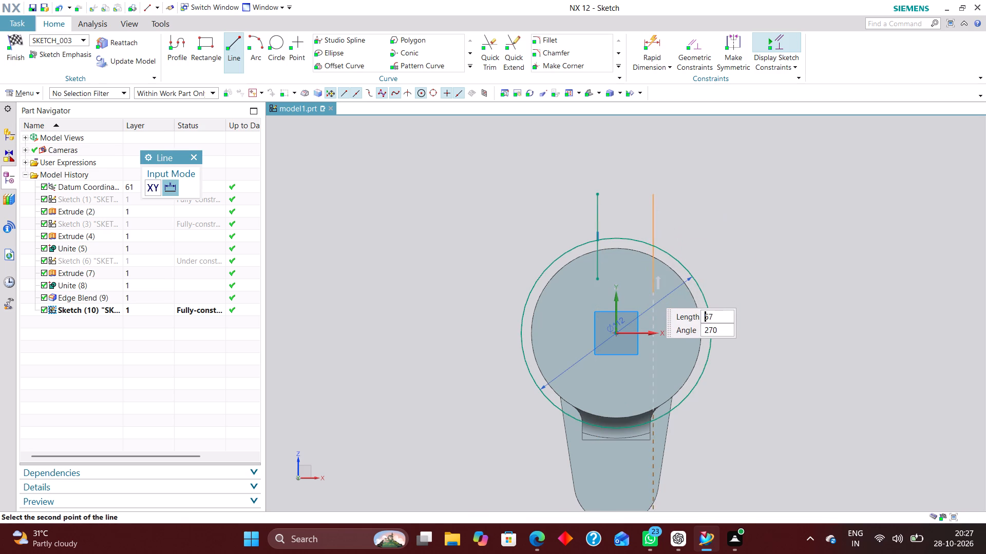
click(650, 290)
Make the two vertical lines symmetric about the vertical sketch axis.
click(701, 53)
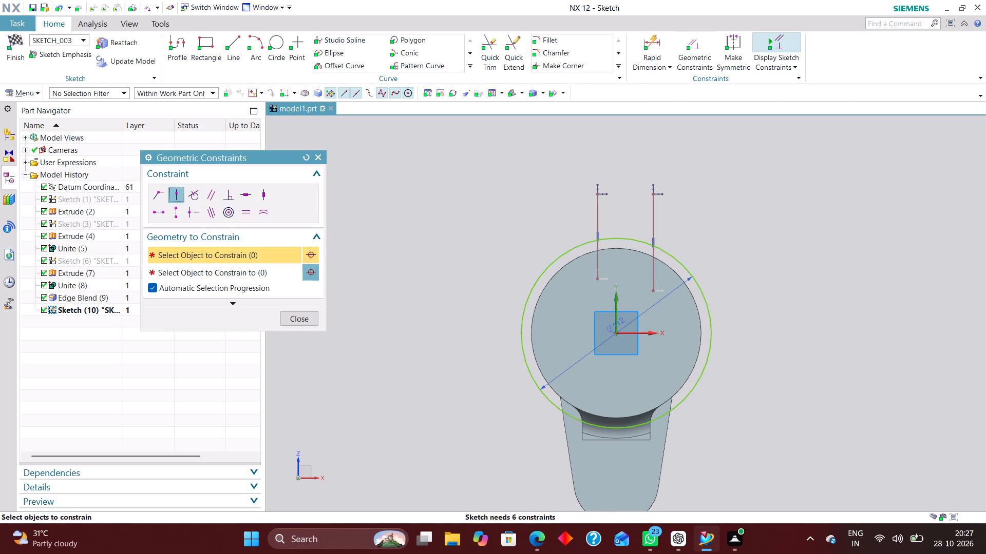
click(727, 49)
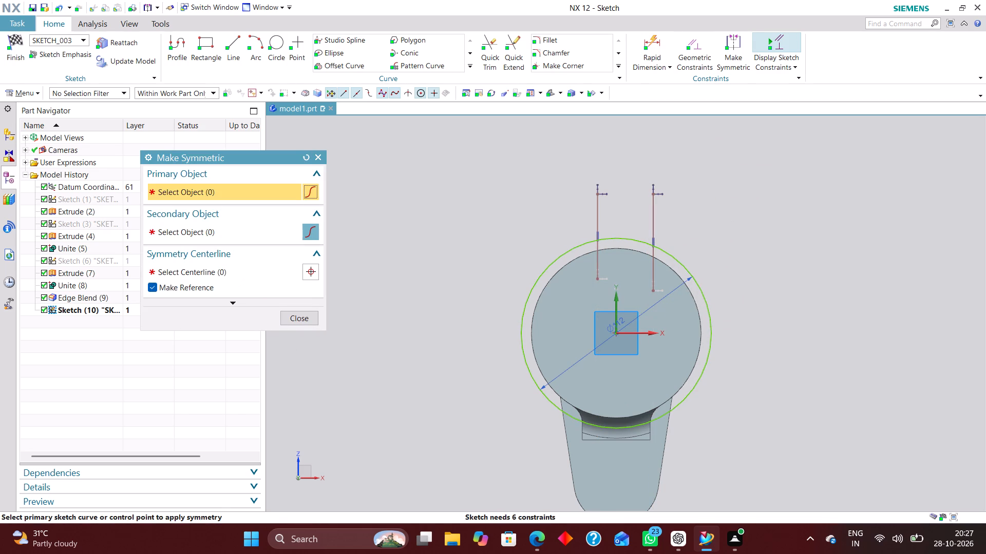
click(598, 265)
click(656, 264)
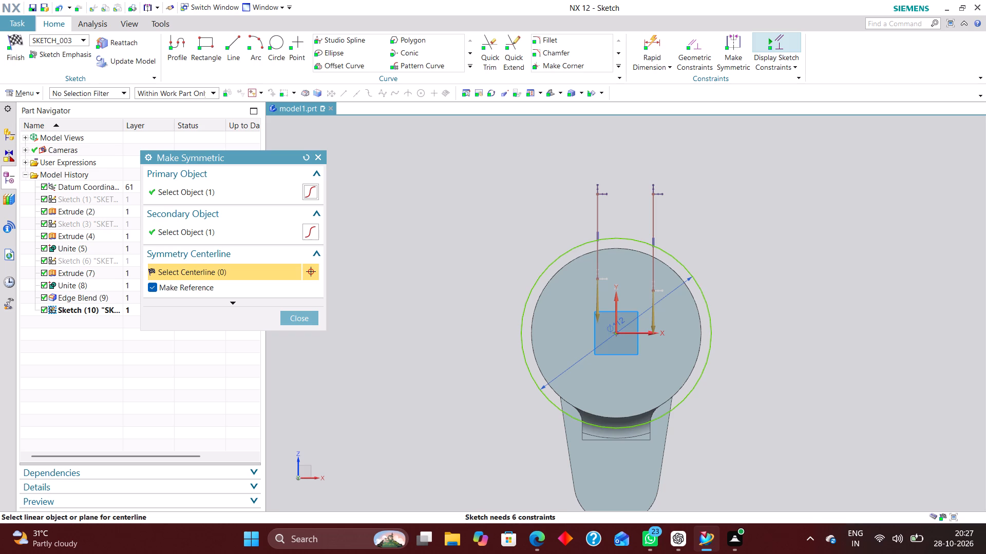
click(615, 312)
click(310, 322)
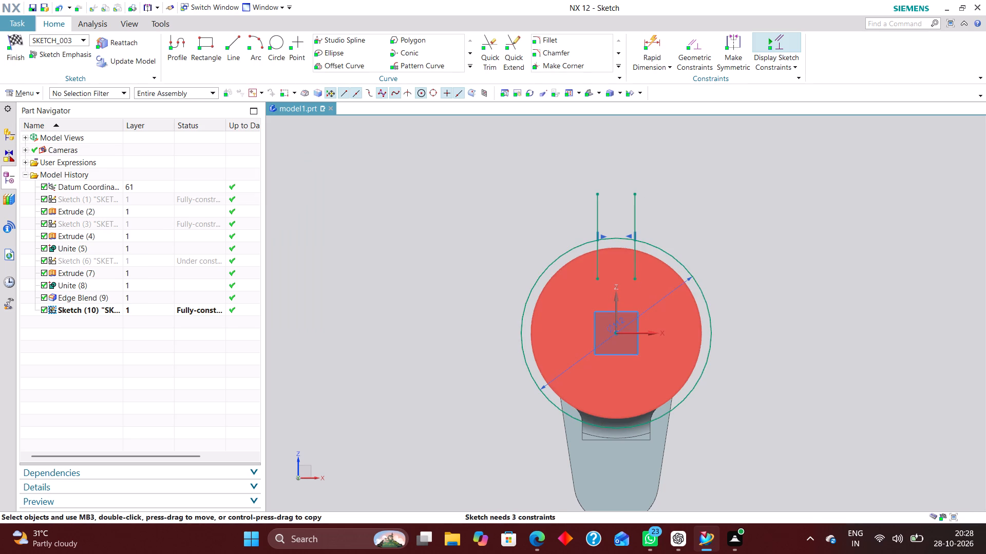
Trim away the portions of the two symmetric vertical lines that extend inside the 112 mm circle.
scroll(698, 221, up, 3)
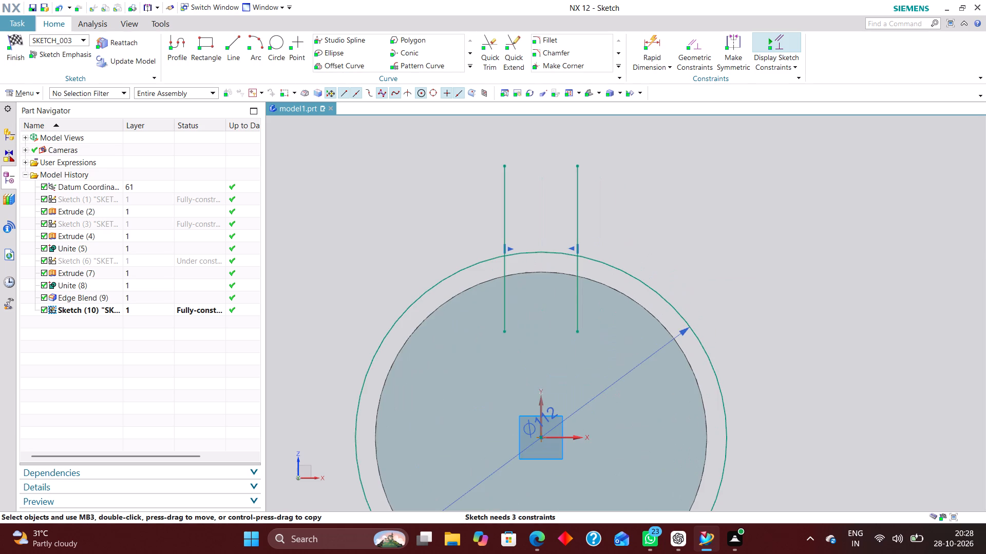
scroll(714, 237, down, 2)
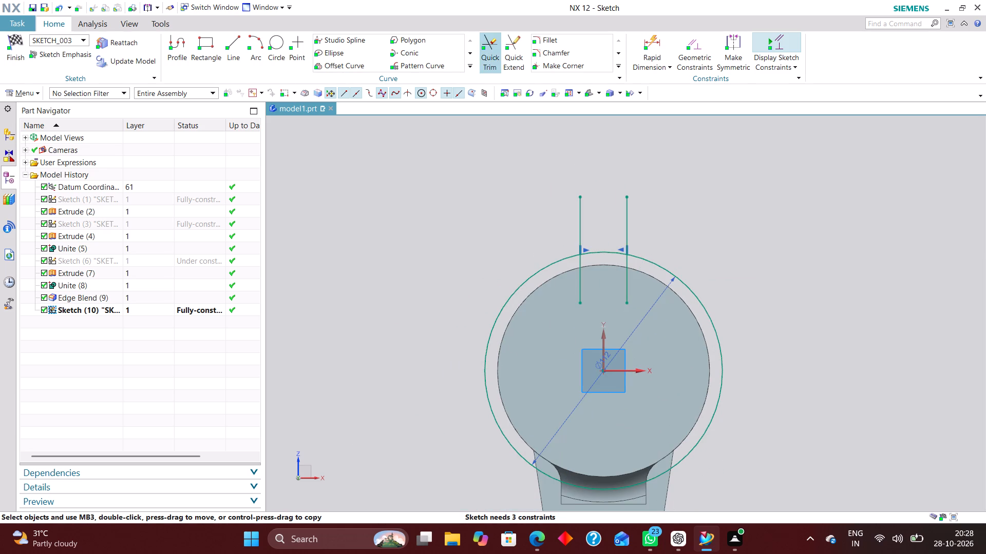
click(491, 53)
scroll(582, 286, up, 3)
click(578, 294)
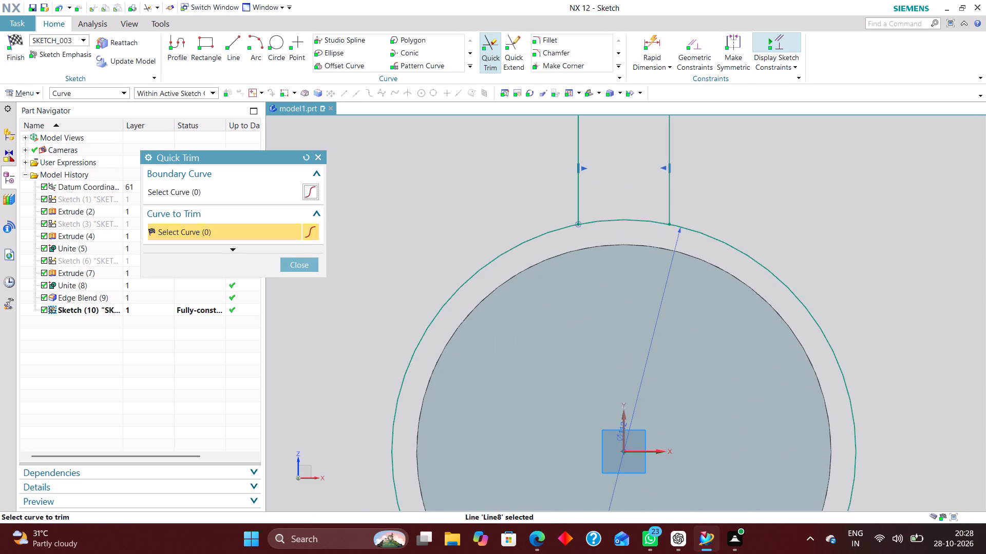
scroll(630, 231, down, 5)
click(308, 260)
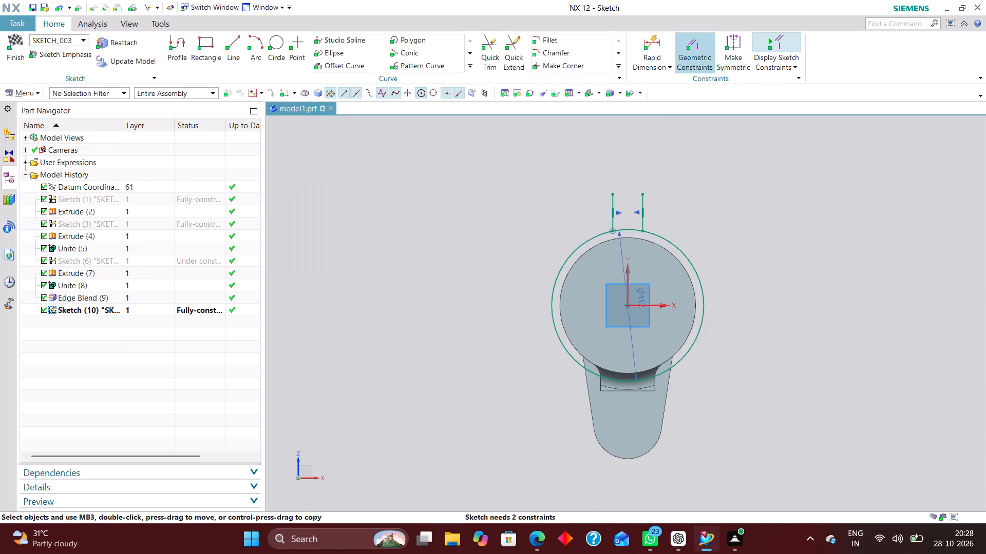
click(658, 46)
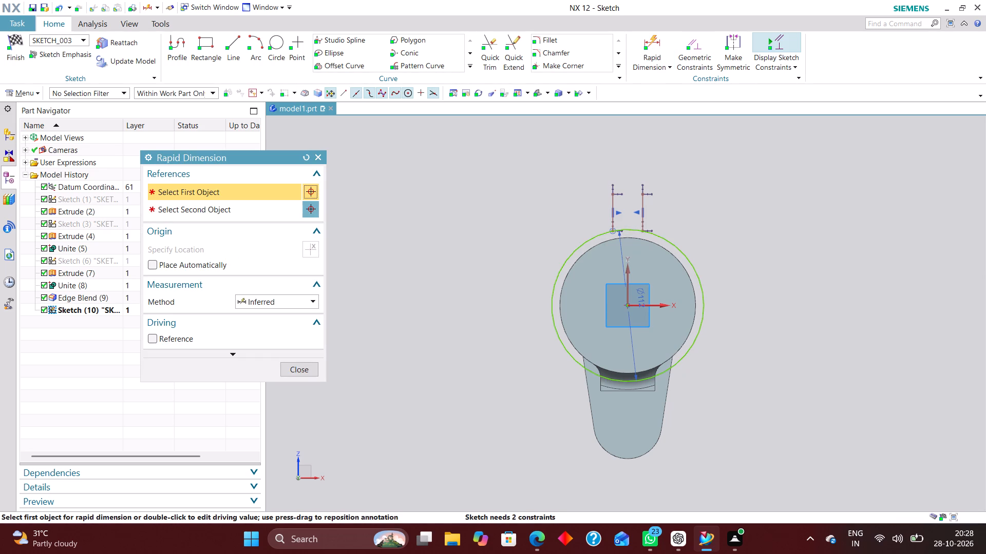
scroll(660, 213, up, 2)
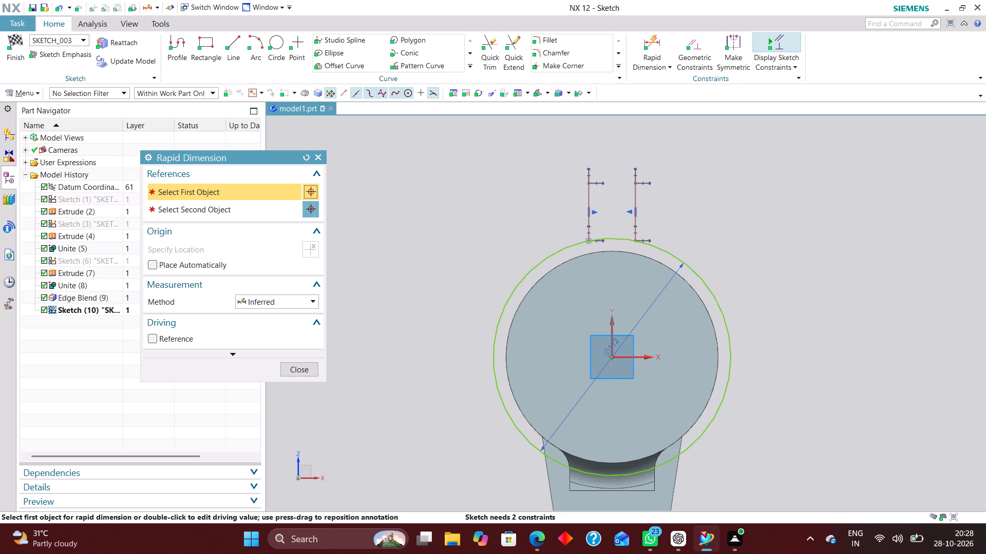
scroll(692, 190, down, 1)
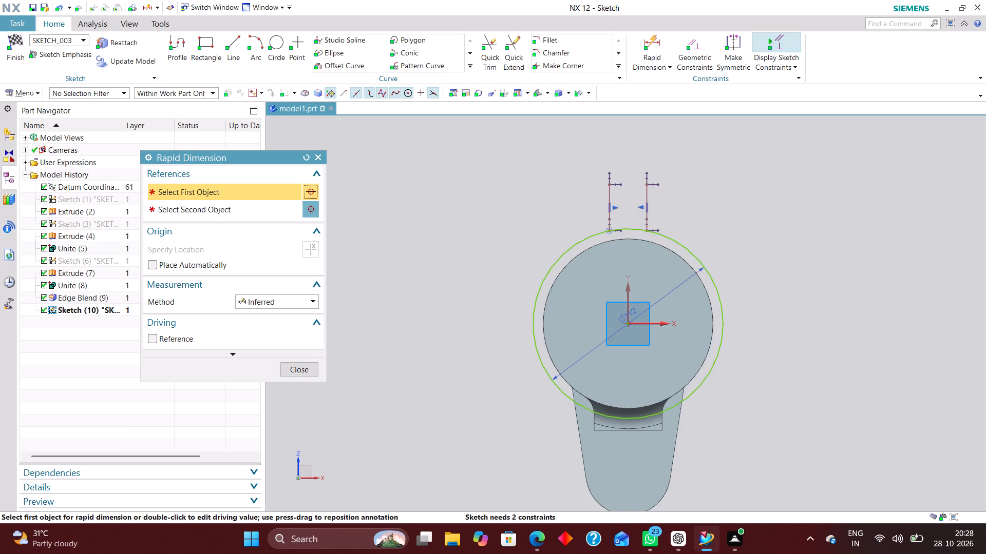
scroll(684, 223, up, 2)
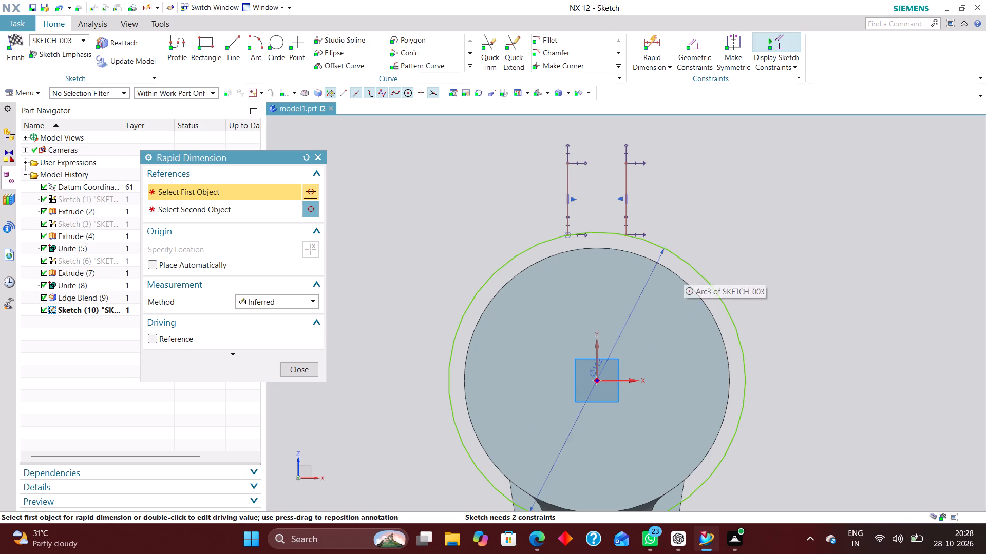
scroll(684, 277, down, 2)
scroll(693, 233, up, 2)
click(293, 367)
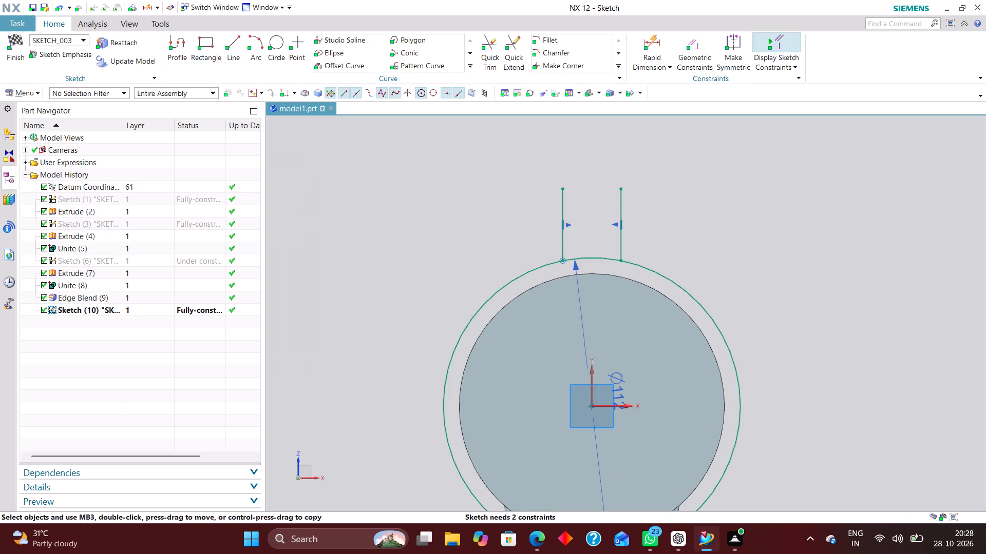
Delete the symmetry constraint between the two vertical lines above the circle.
right_drag(576, 227, 383, 194)
Dimension the horizontal distance between the two vertical lines and set it to 56 mm, placing the dimension above them.
scroll(613, 284, down, 1)
click(656, 46)
scroll(580, 216, down, 2)
scroll(578, 203, up, 2)
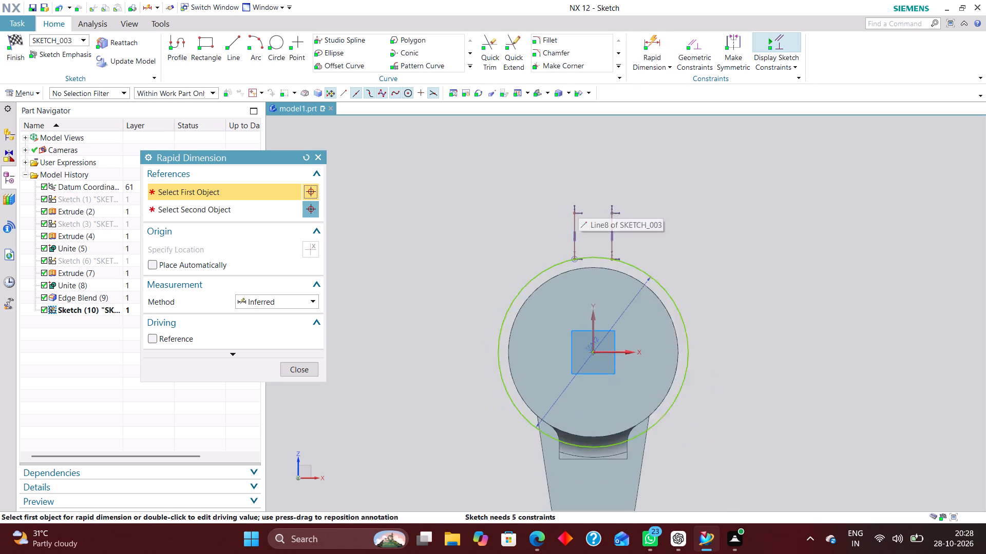
scroll(578, 203, up, 1)
click(572, 235)
click(630, 232)
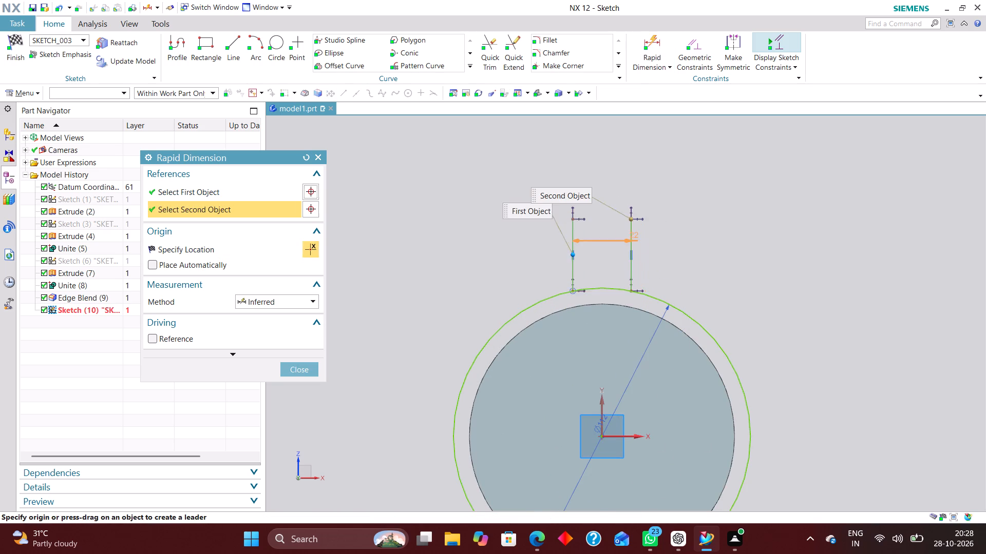
scroll(633, 278, down, 3)
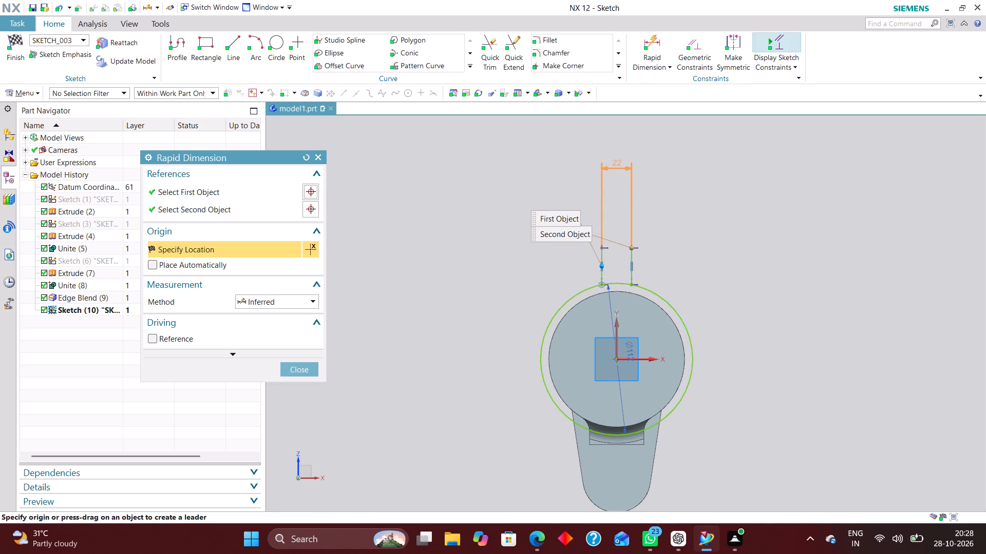
click(614, 162)
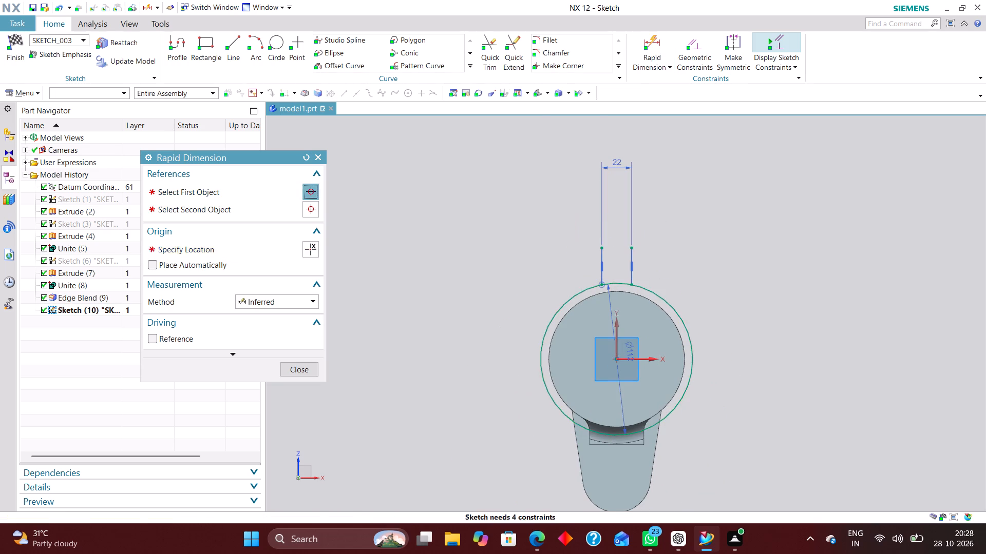
key(5)
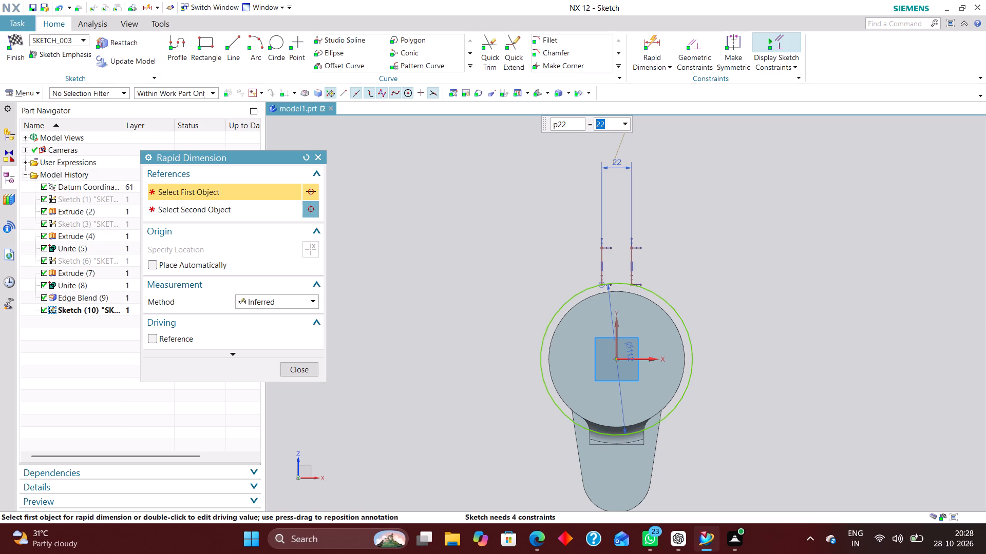
key(6)
key(Return)
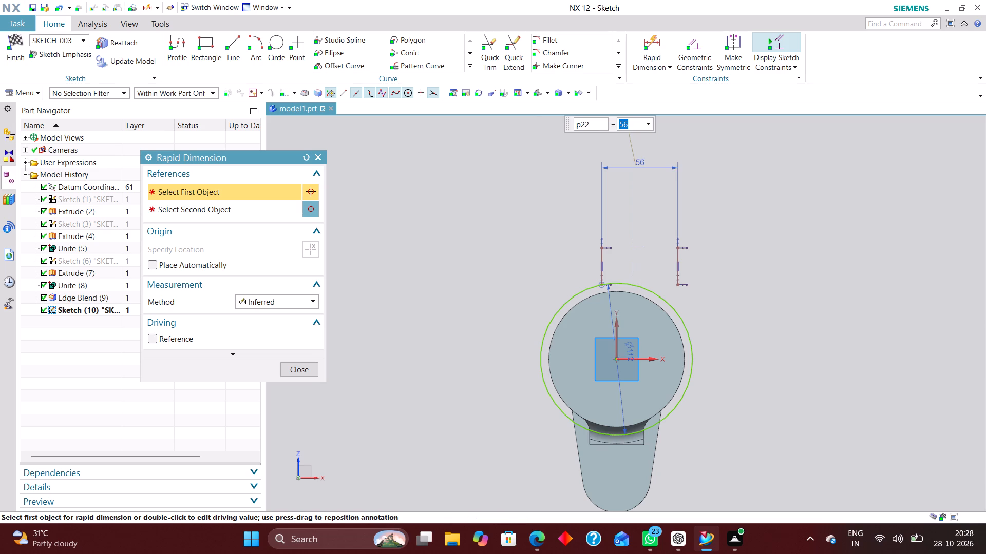
click(305, 368)
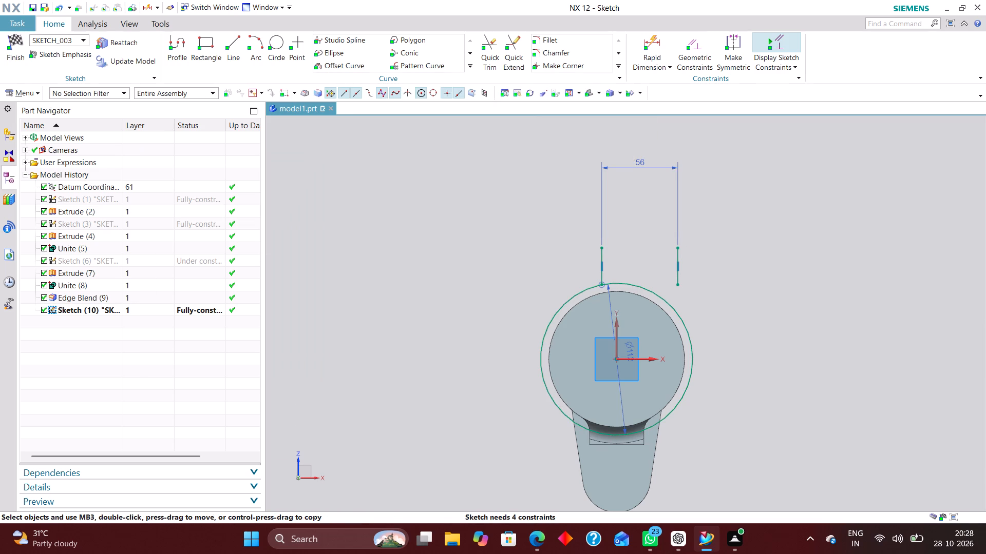
Make the two vertical lines symmetric about the vertical sketch axis.
click(731, 38)
click(679, 260)
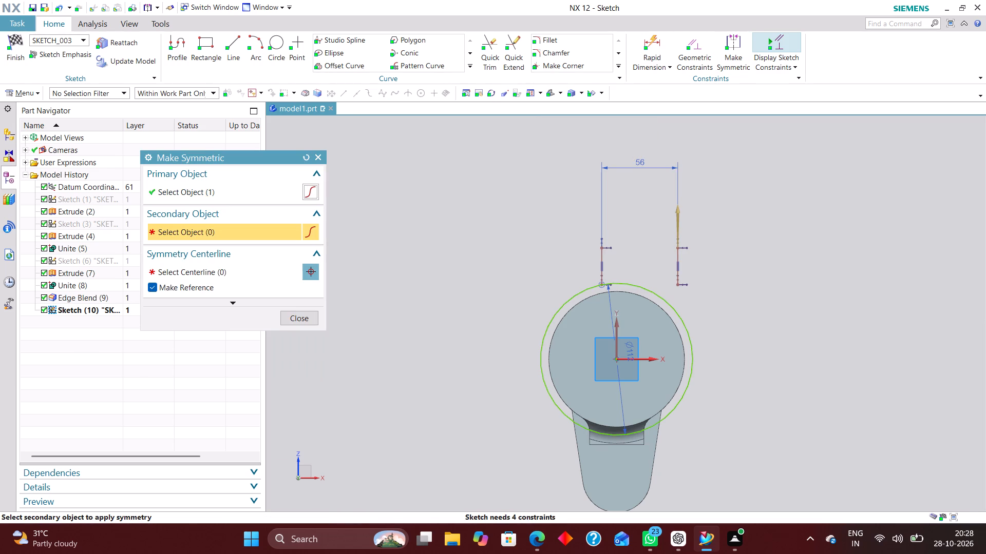
click(601, 260)
click(619, 325)
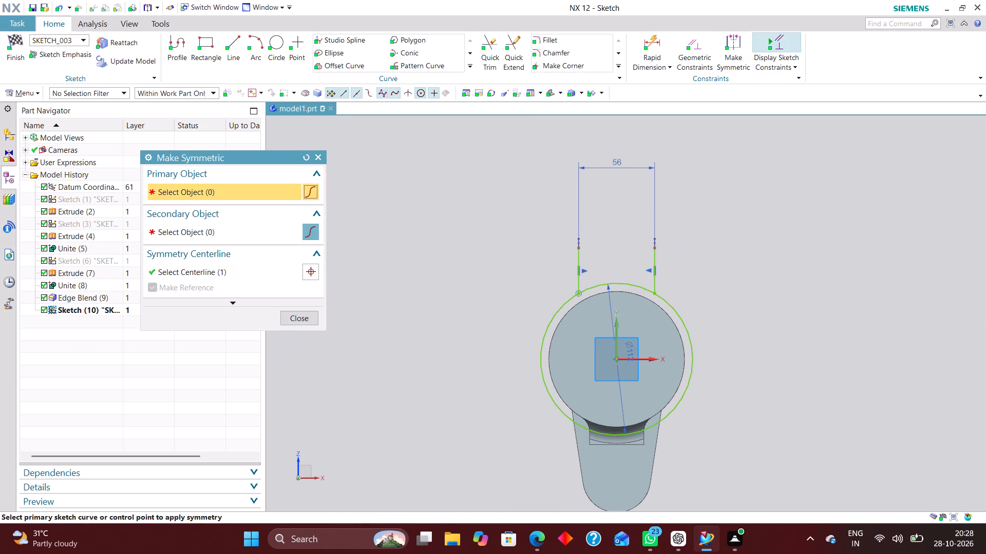
click(305, 313)
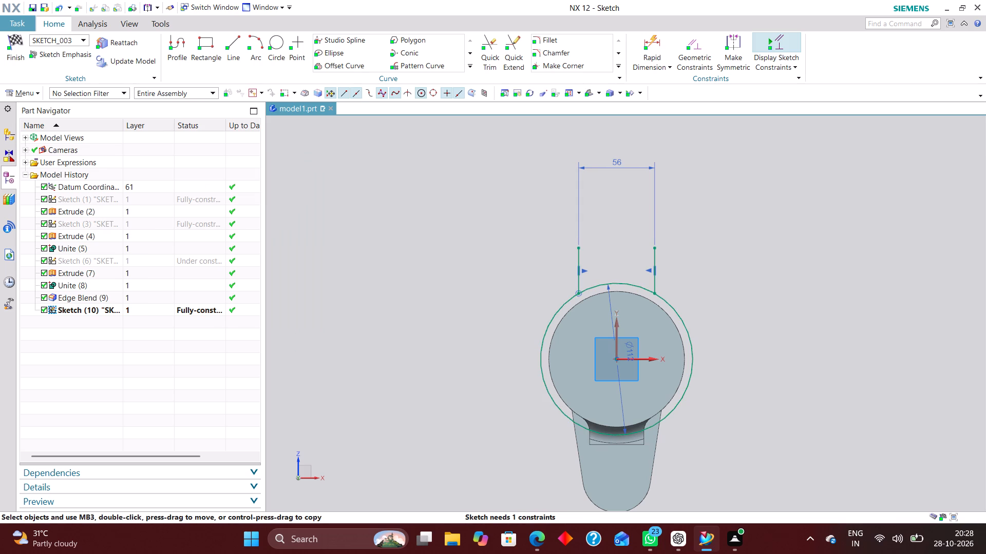
Draw two slanted lines, each about 37 mm long, from the tops of the vertical lines to a shared peak between them.
click(233, 38)
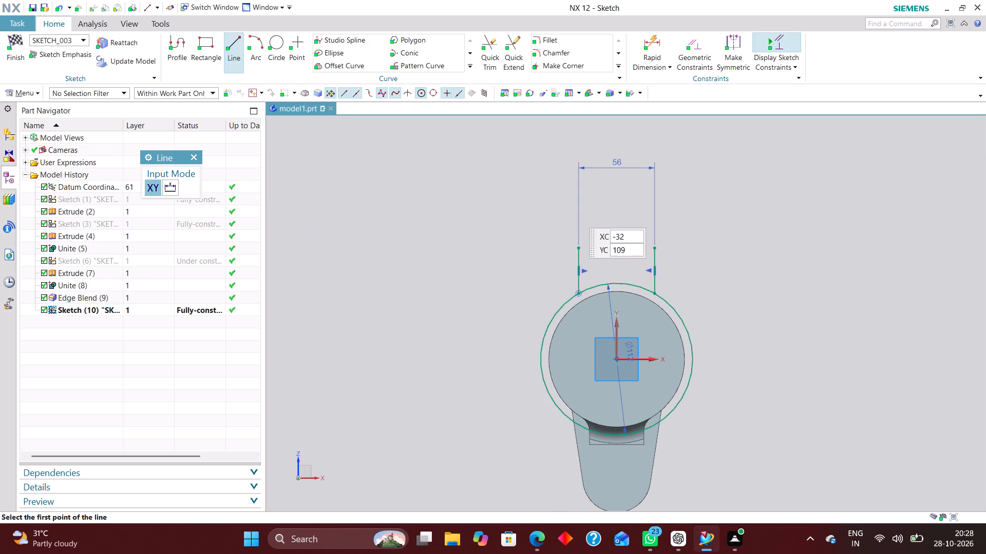
click(580, 248)
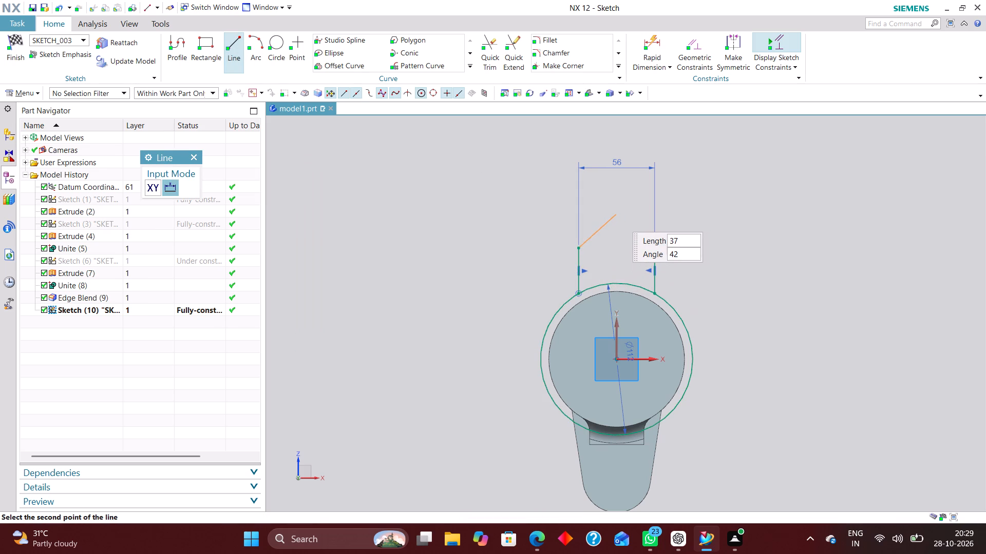
click(618, 214)
click(618, 215)
click(651, 248)
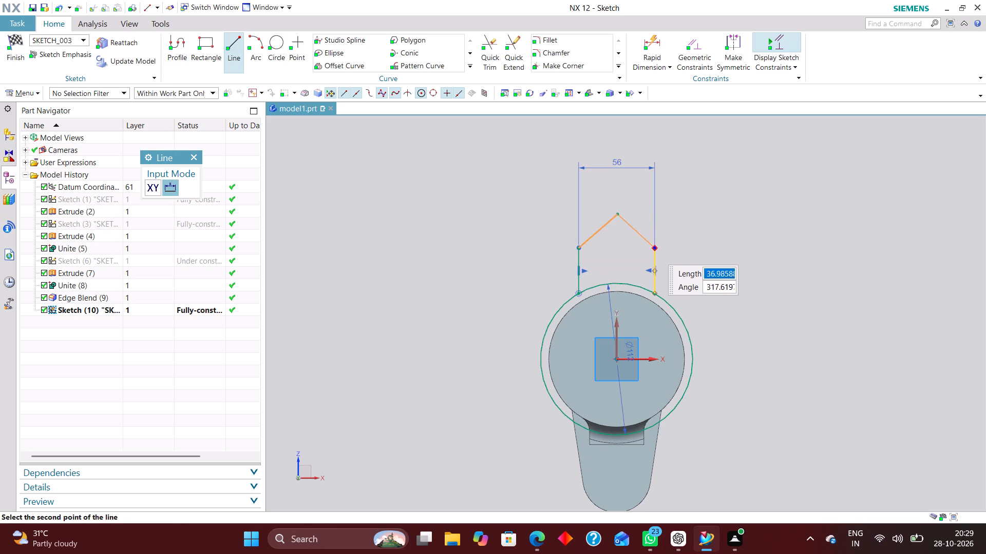
click(197, 154)
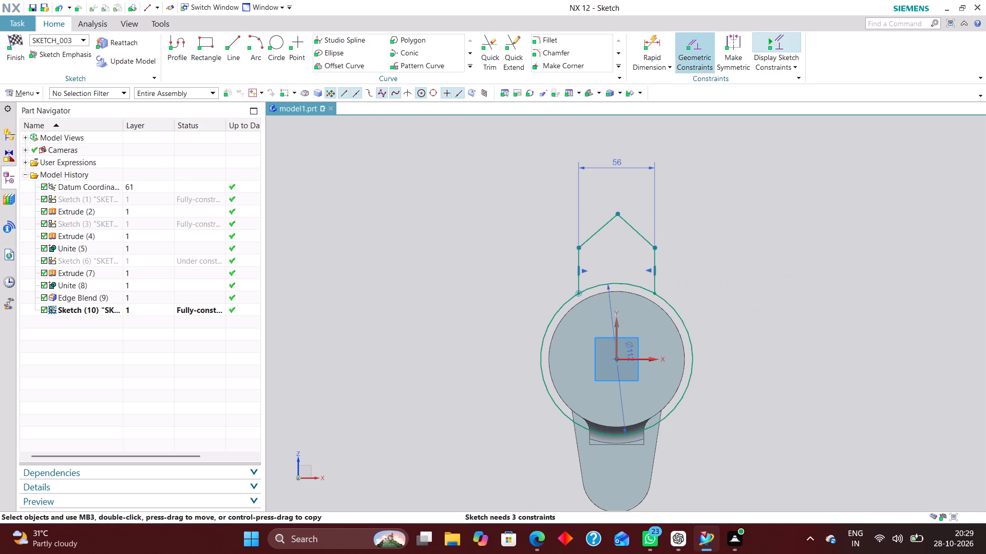
Dimension the peak's height above the left vertical line's top end as 16 mm, and shift the dimension text up clear of its arrows.
click(650, 42)
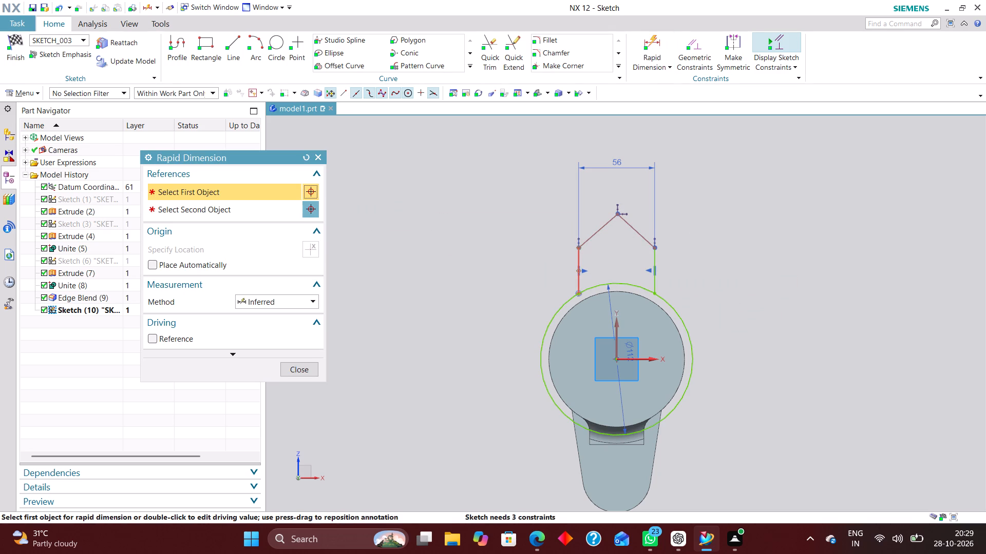
click(577, 246)
click(616, 213)
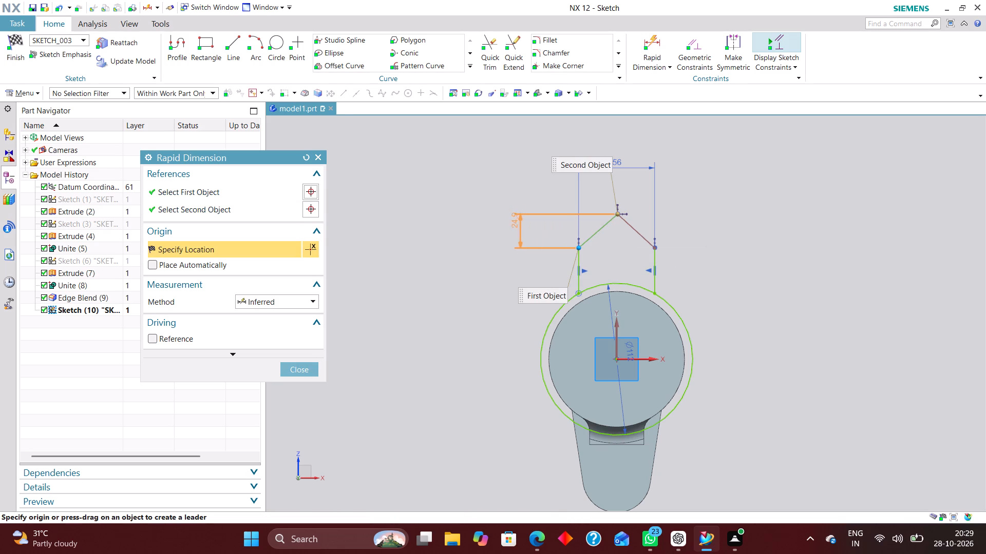
click(515, 230)
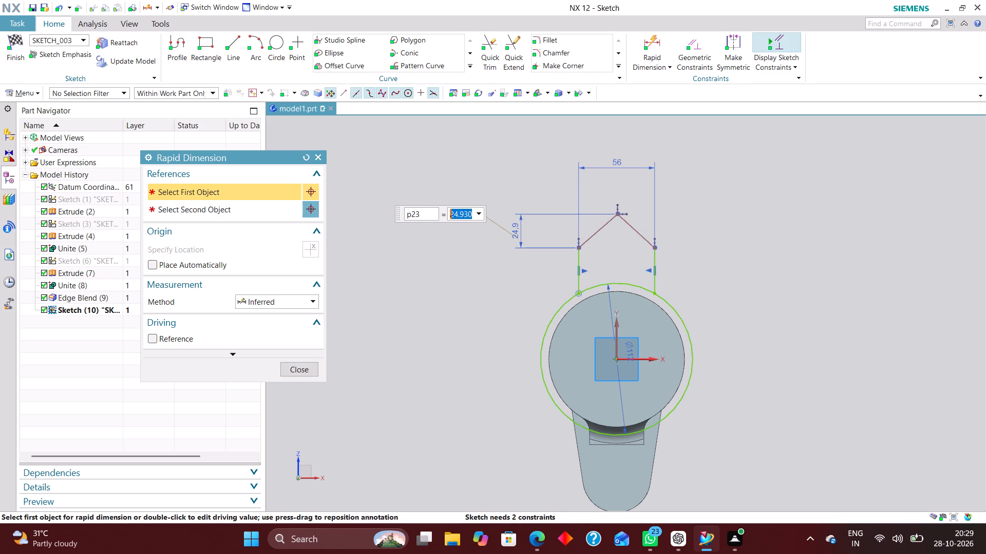
text(16)
key(Return)
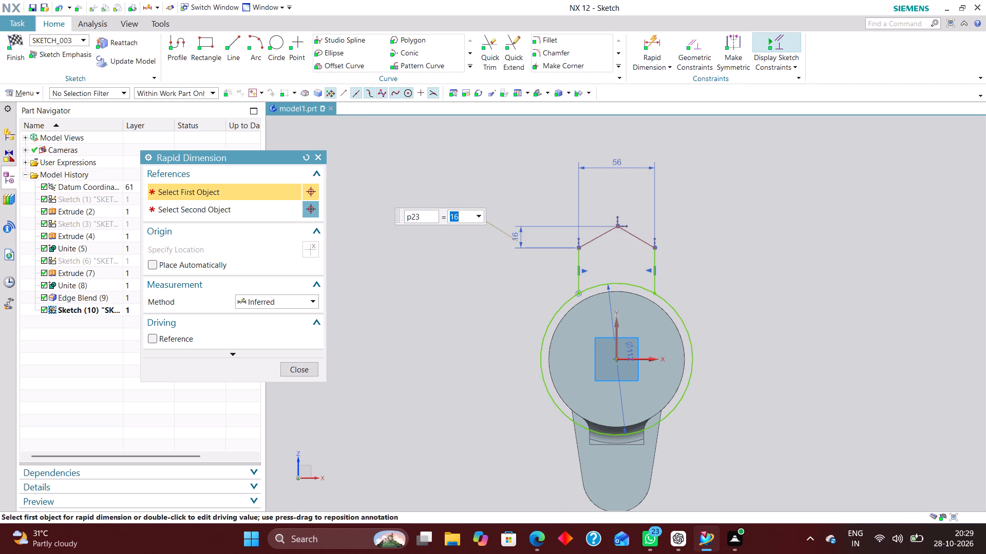
click(299, 372)
drag(518, 237, 520, 223)
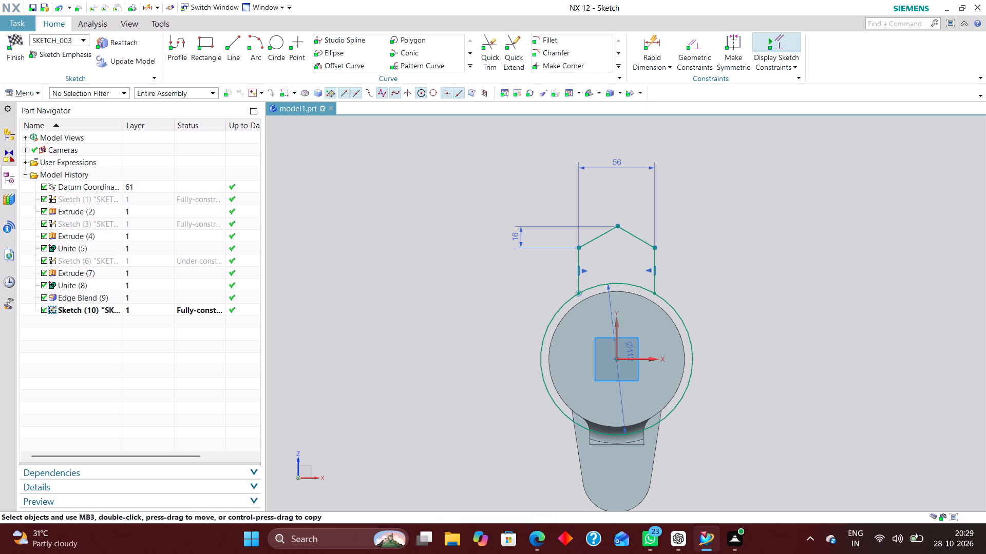
drag(520, 223, 517, 203)
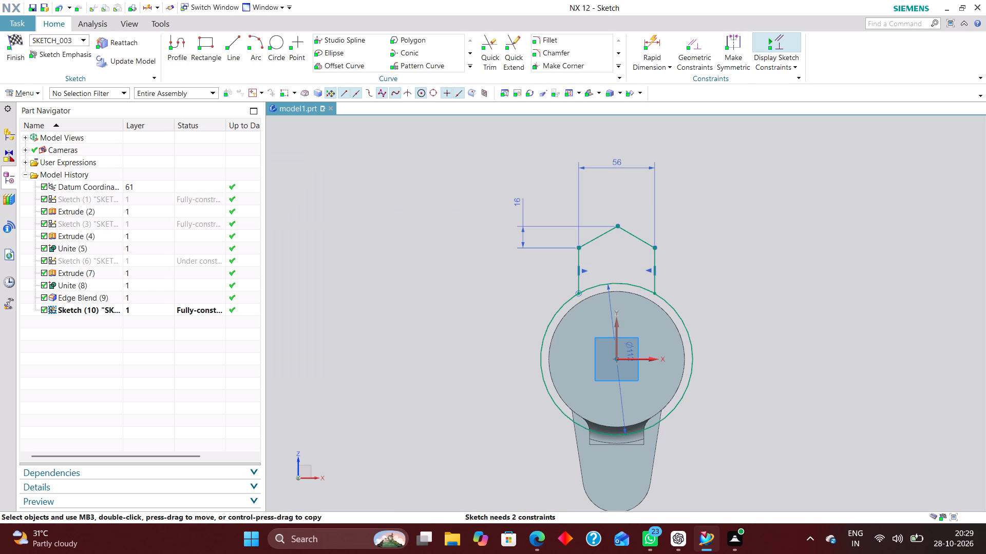
Constrain the peak point of the slanted lines to lie on the vertical sketch axis with Point on Curve.
click(694, 47)
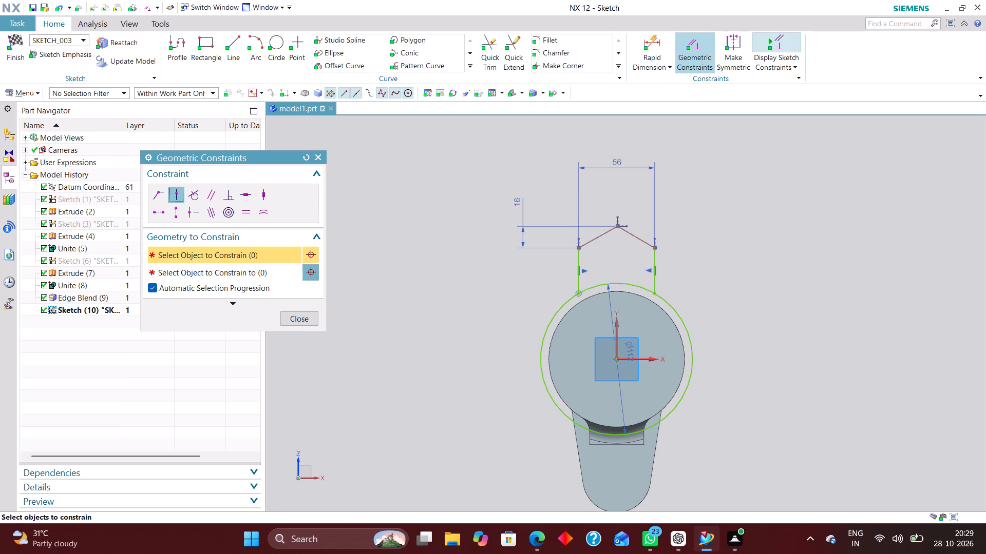
click(618, 224)
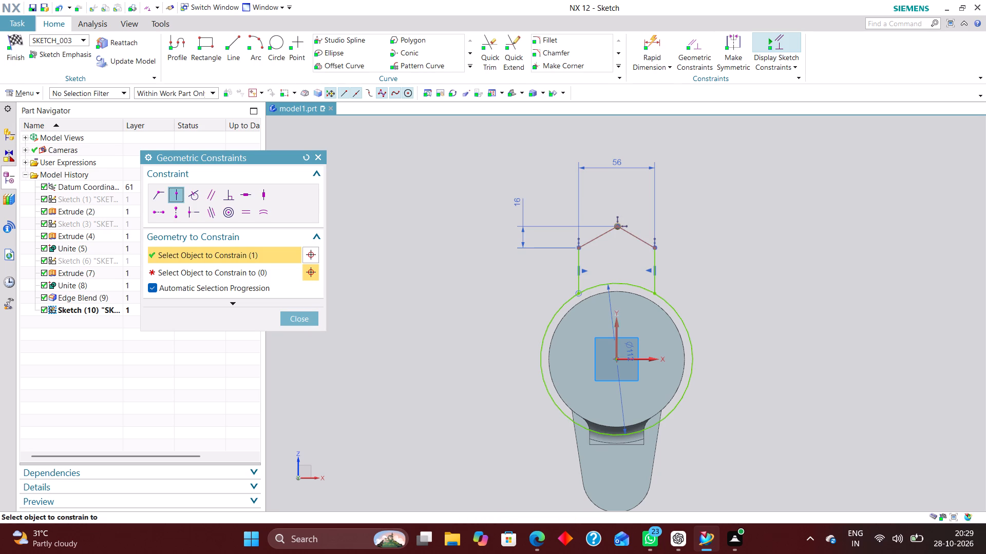
click(618, 330)
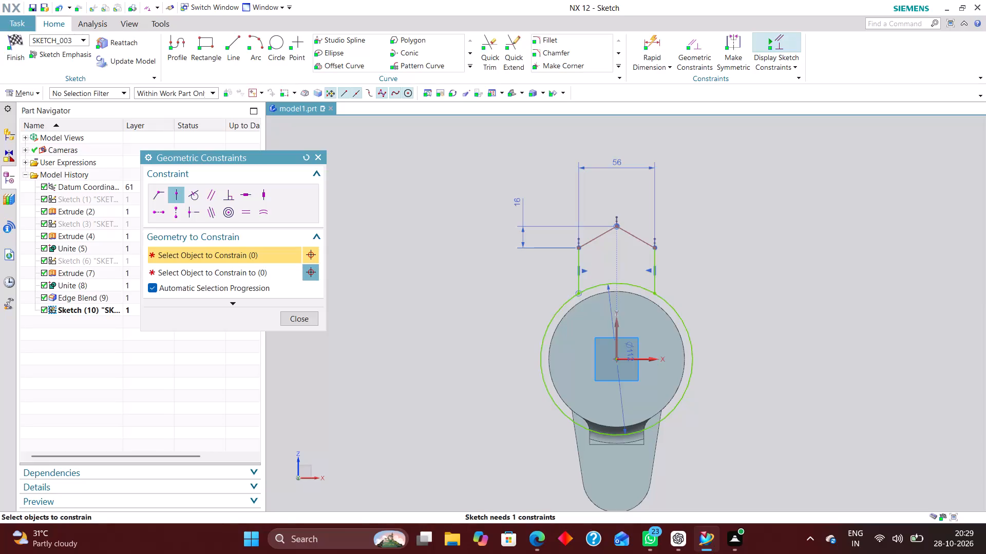
click(309, 319)
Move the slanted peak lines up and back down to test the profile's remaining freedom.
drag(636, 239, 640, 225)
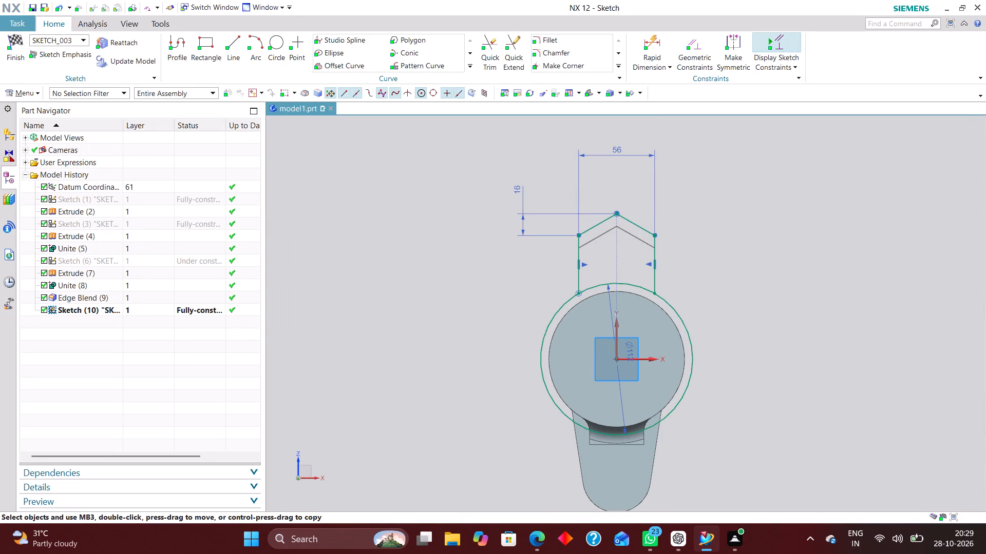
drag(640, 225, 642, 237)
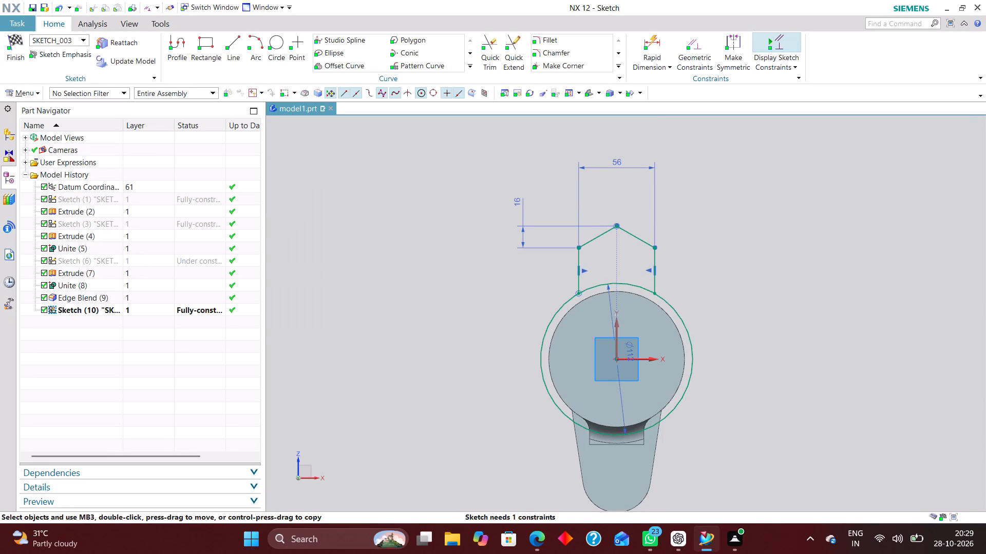
Dimension the vertical distance from the horizontal sketch axis to the lower end of the right vertical line.
click(652, 50)
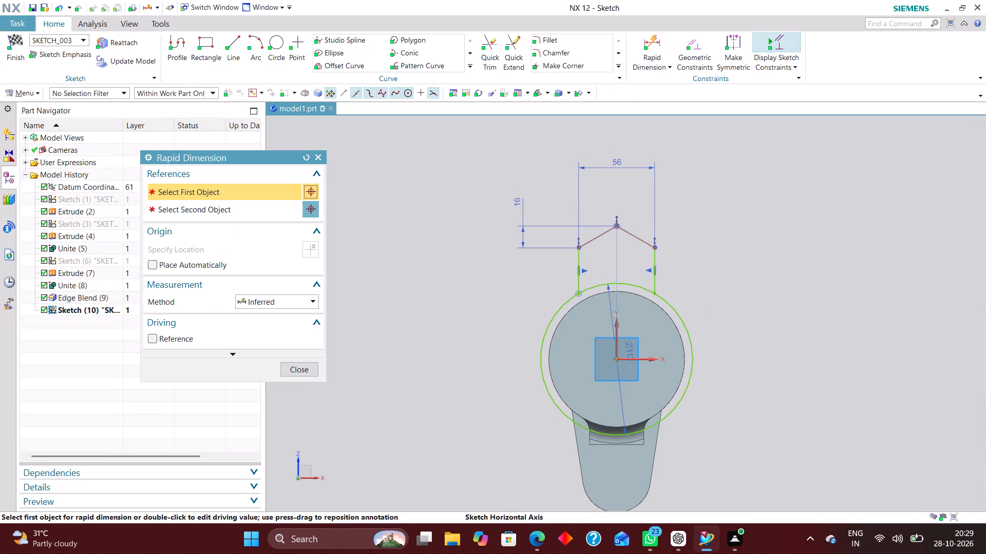
click(645, 359)
click(654, 291)
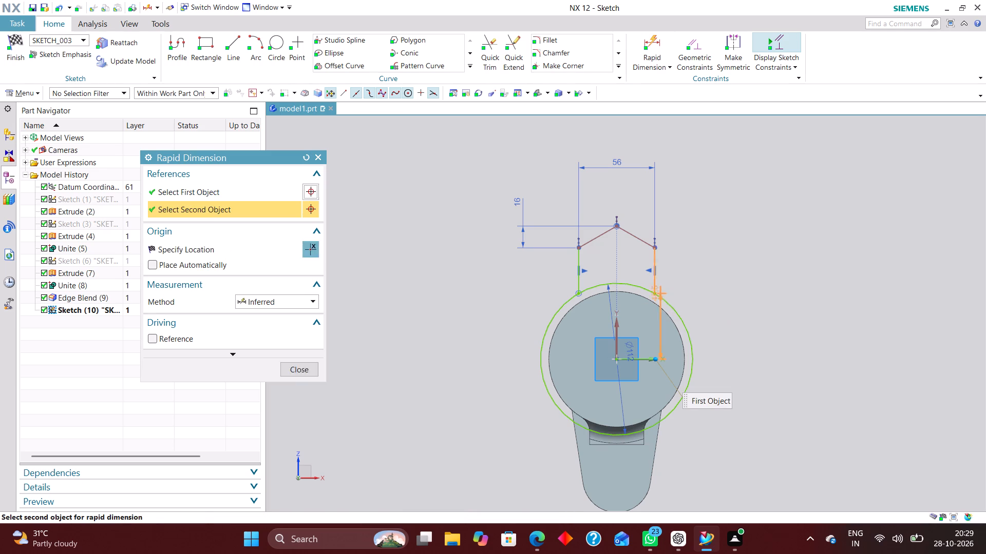
click(749, 339)
click(499, 293)
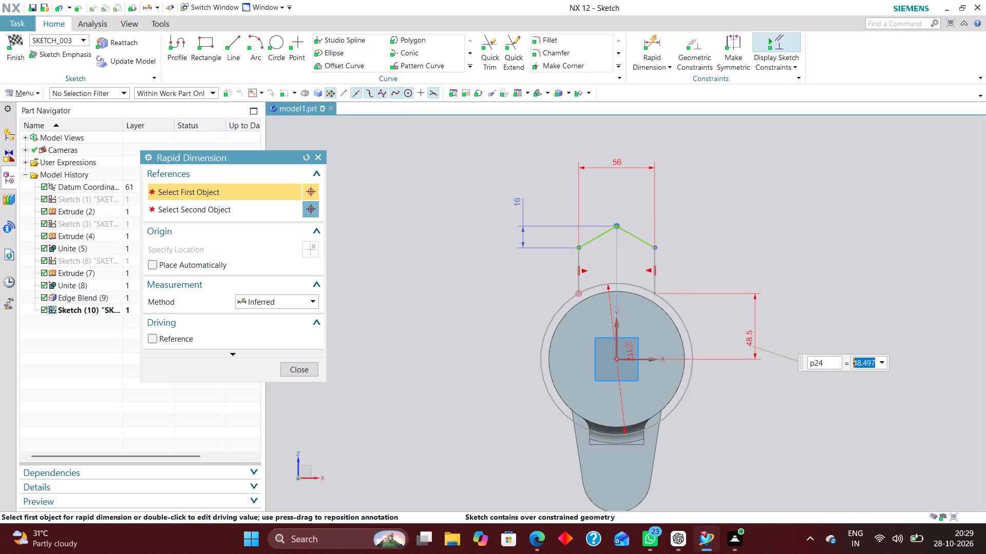
click(301, 369)
Delete the symmetry constraint between the two vertical lines of the peaked profile.
right_drag(591, 274, 550, 273)
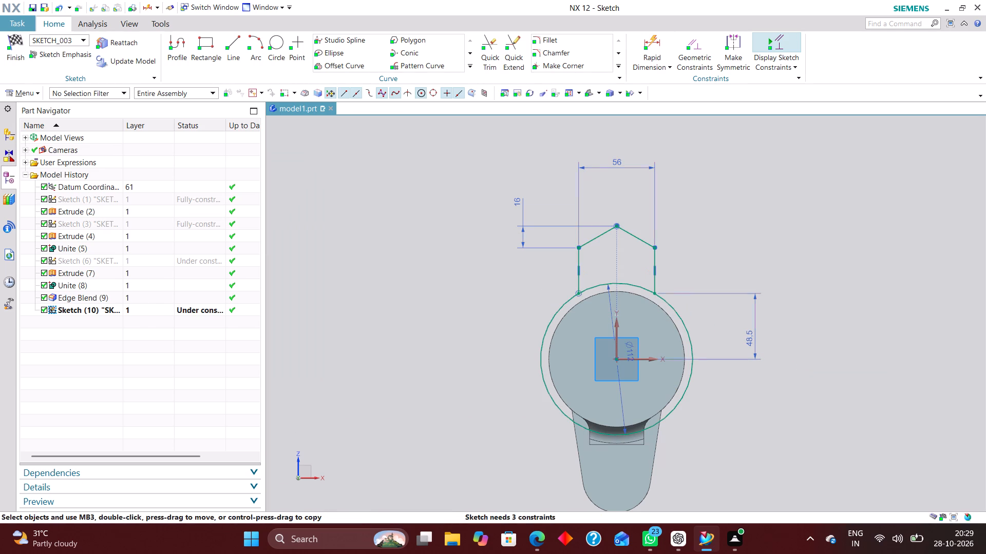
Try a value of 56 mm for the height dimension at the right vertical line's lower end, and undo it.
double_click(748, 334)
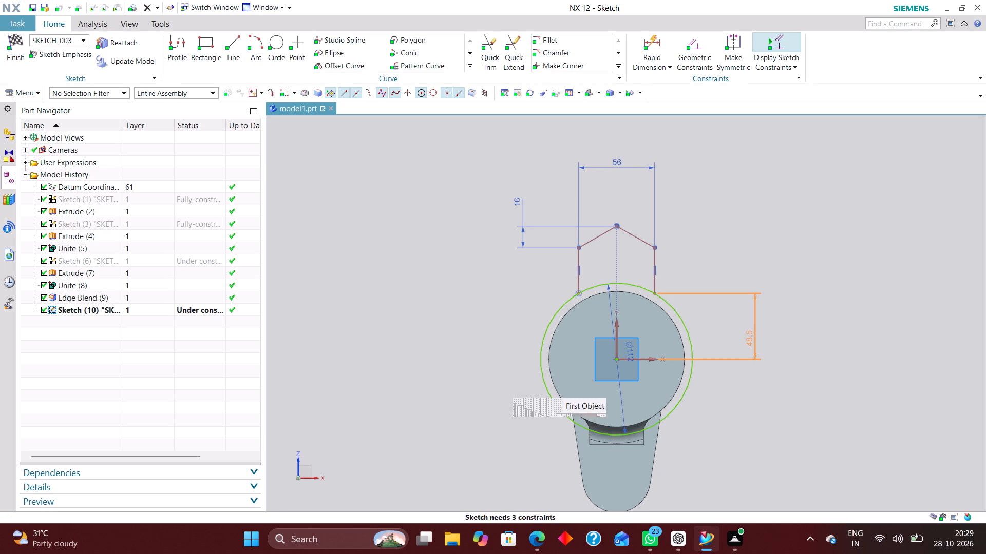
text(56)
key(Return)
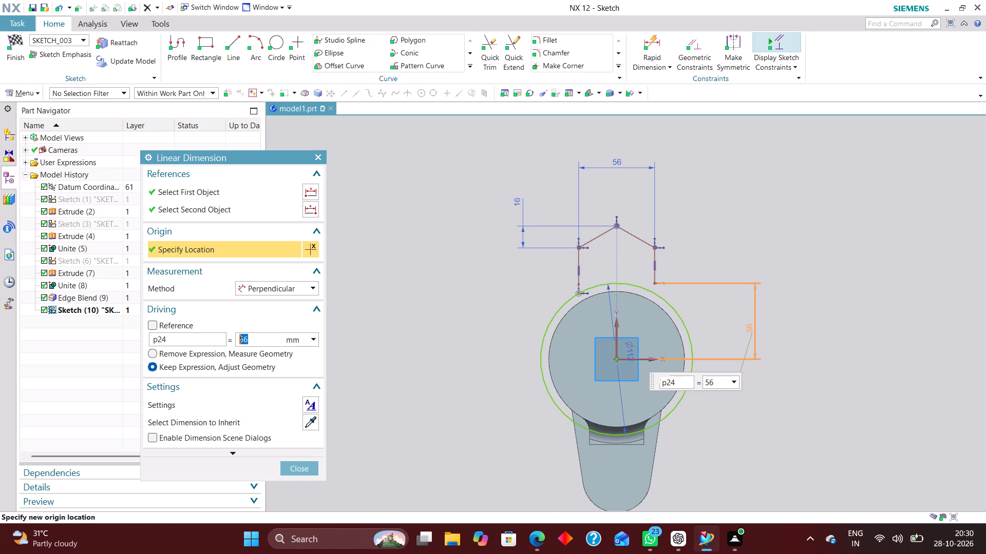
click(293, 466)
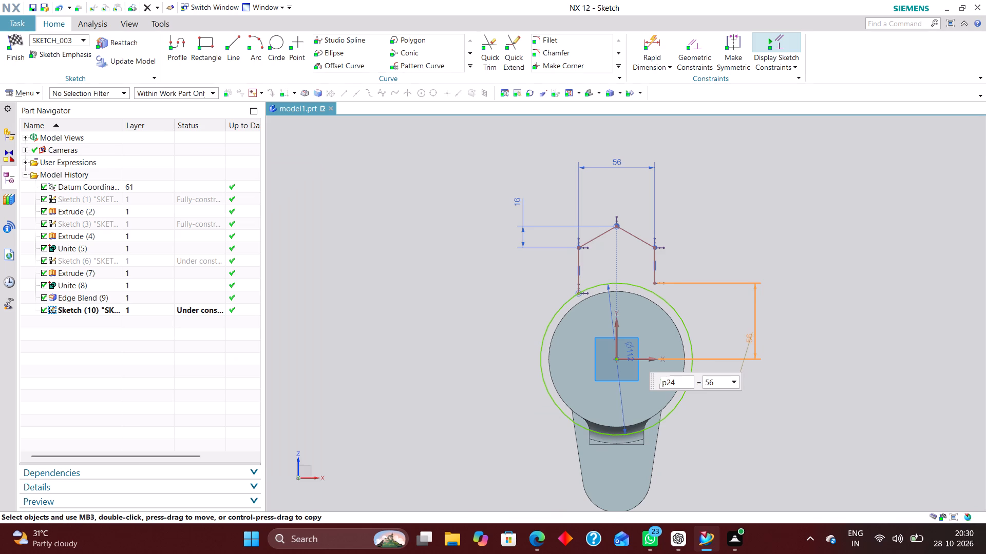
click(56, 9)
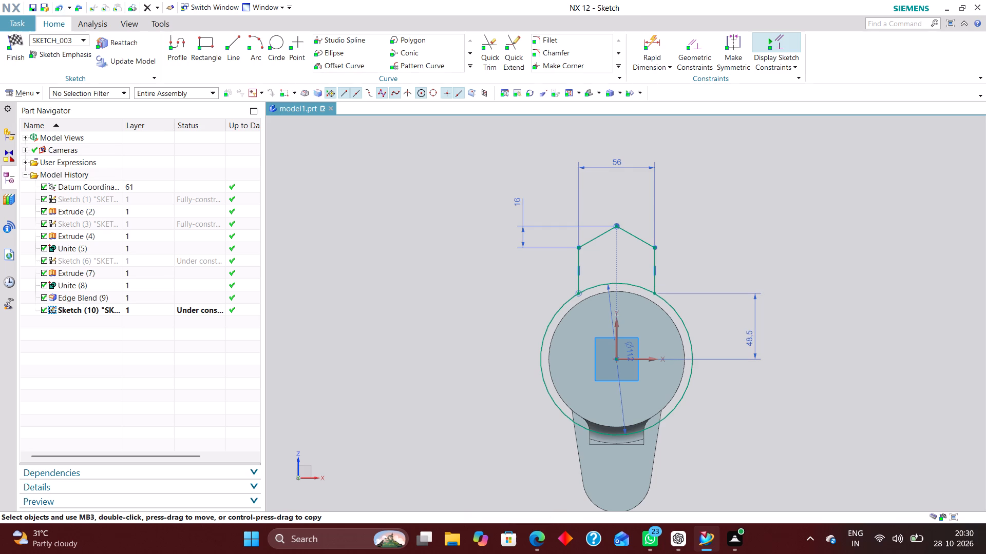
Delete the vertical dimension between the horizontal sketch axis and the right vertical line's lower end.
right_drag(757, 331, 688, 345)
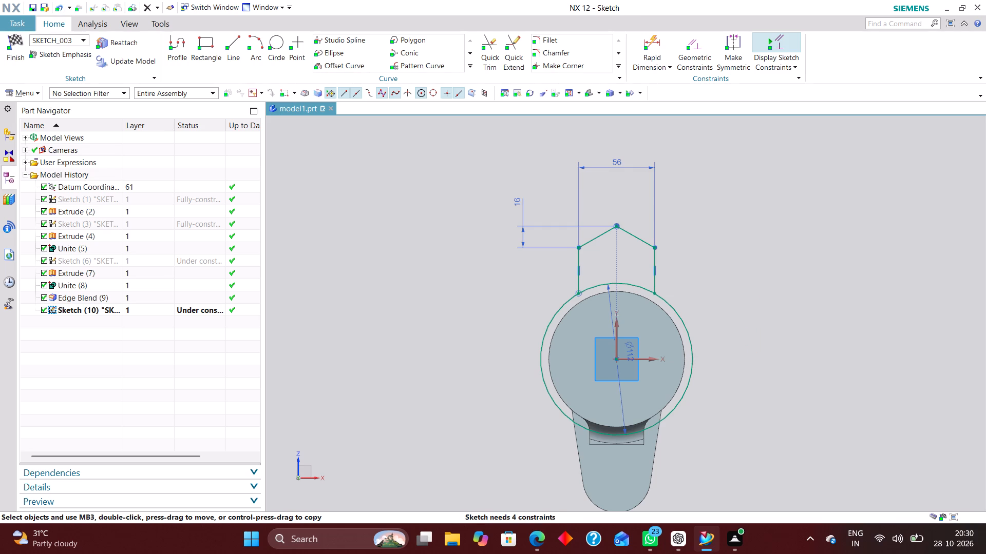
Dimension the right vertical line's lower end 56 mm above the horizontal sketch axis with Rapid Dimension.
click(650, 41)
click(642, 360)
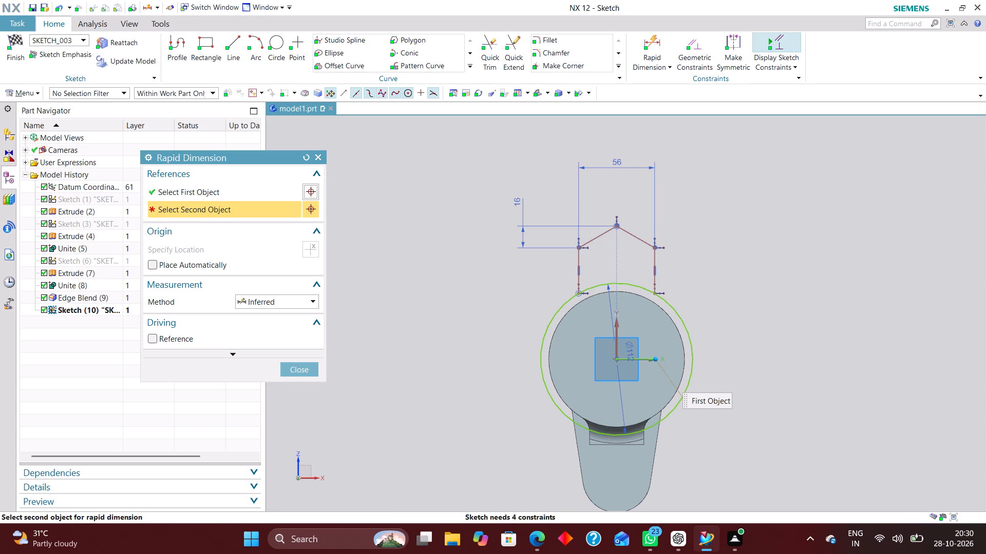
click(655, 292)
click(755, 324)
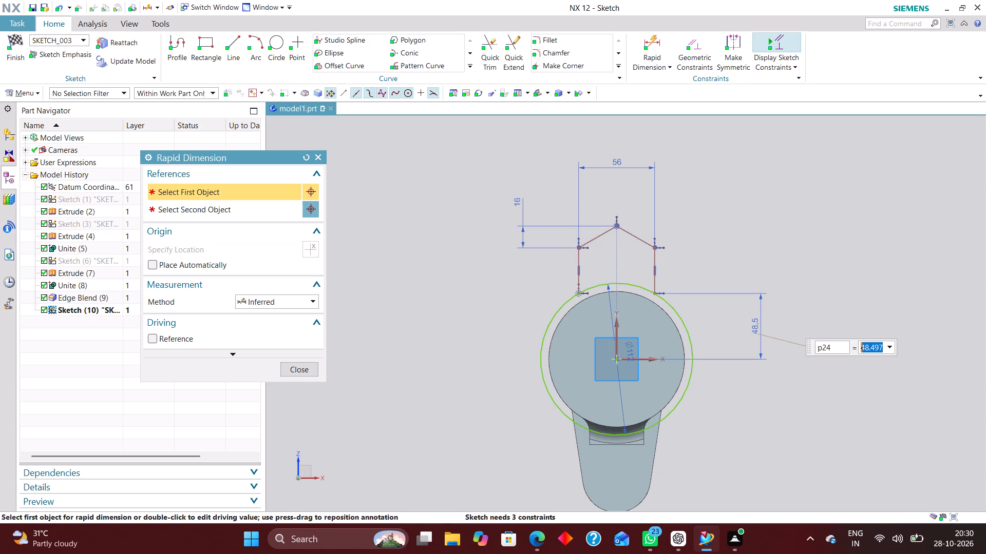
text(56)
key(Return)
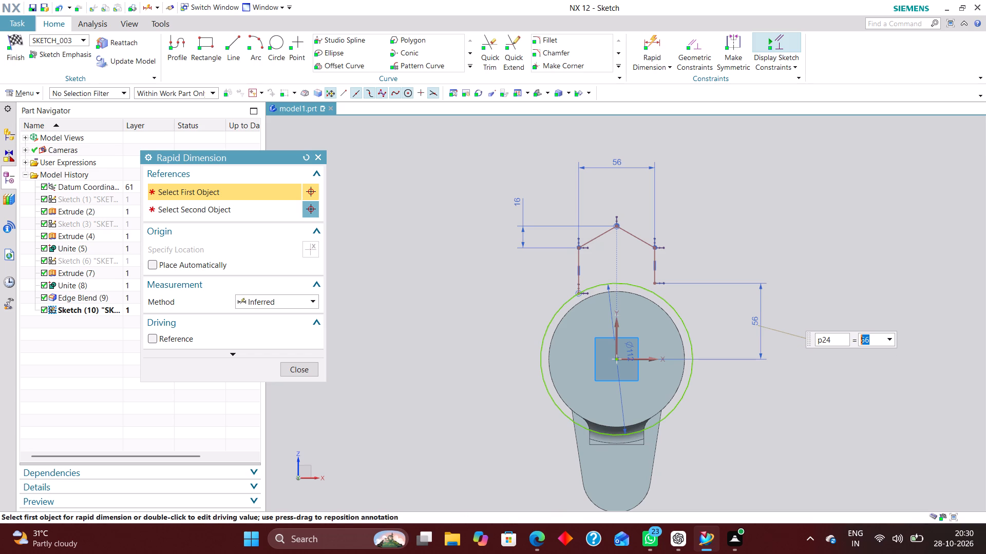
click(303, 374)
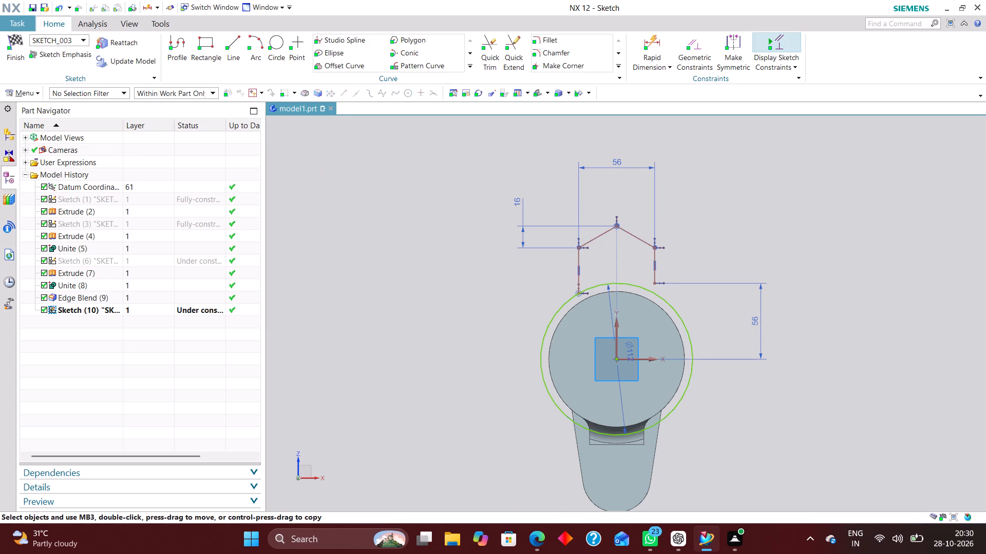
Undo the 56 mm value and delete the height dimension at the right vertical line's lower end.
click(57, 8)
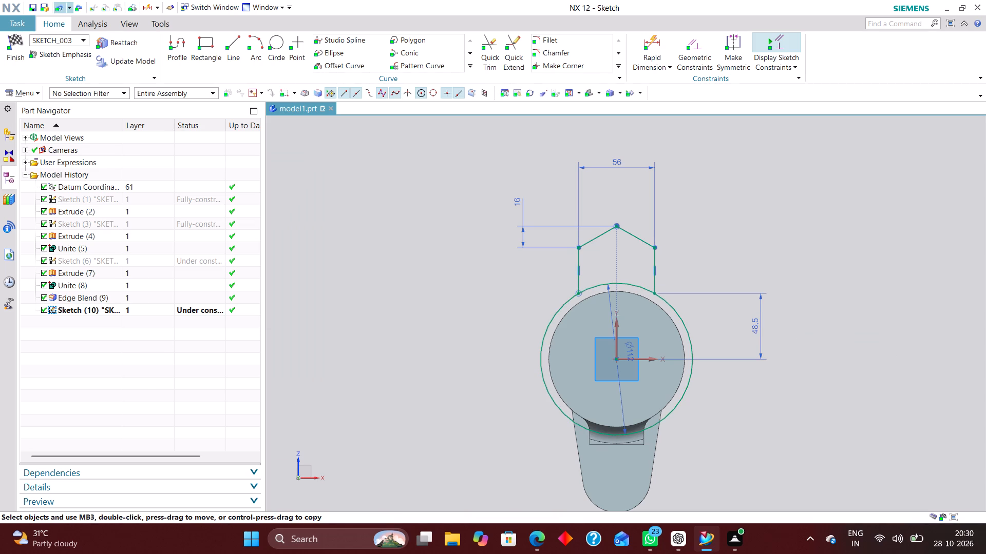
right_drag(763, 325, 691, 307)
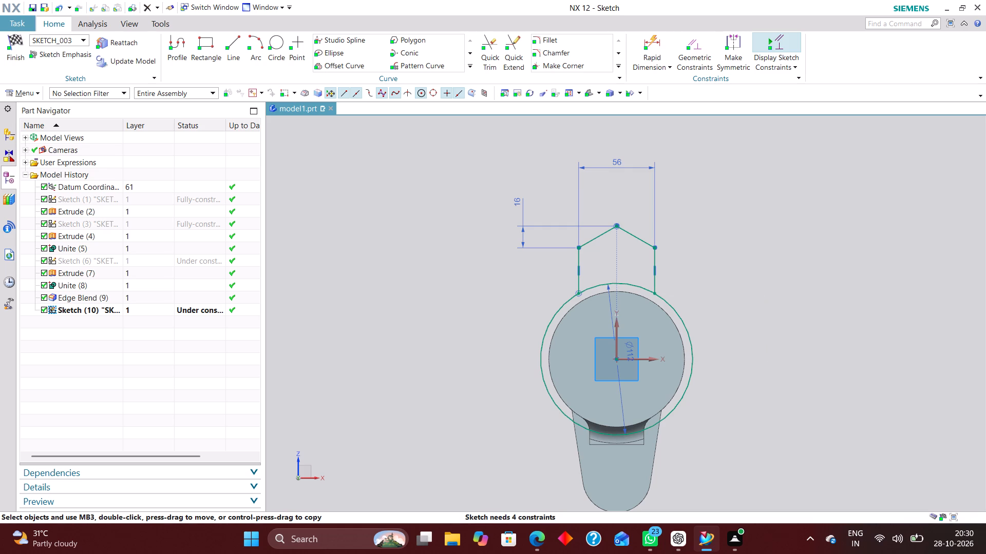
Dimension the upper end of the right vertical line 56 mm above the horizontal sketch axis.
click(648, 46)
click(647, 360)
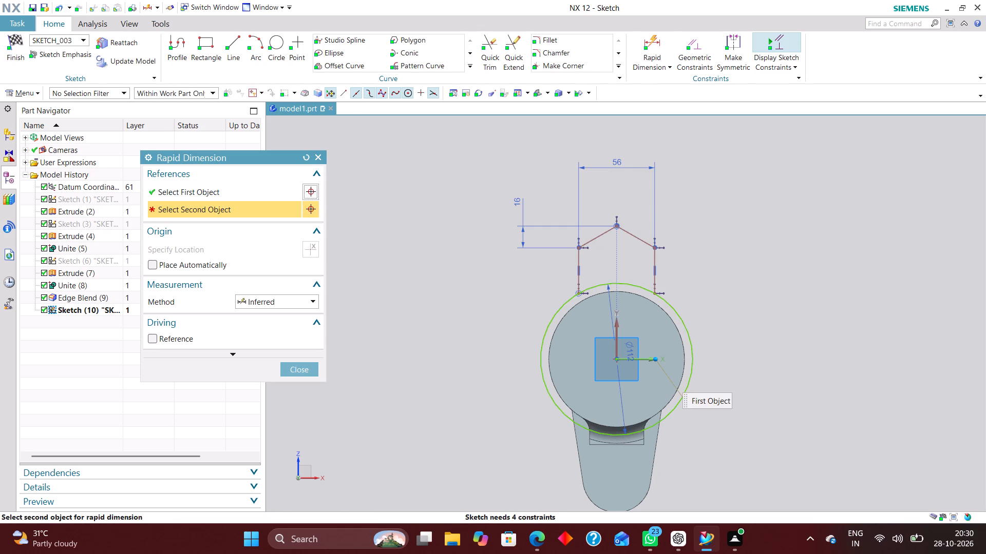
click(655, 246)
click(780, 311)
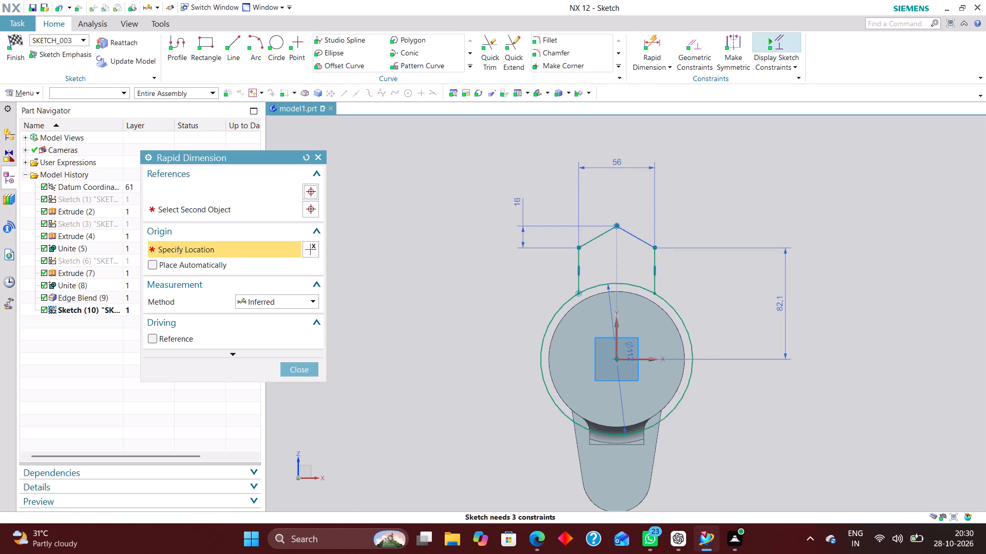
text(56)
key(Return)
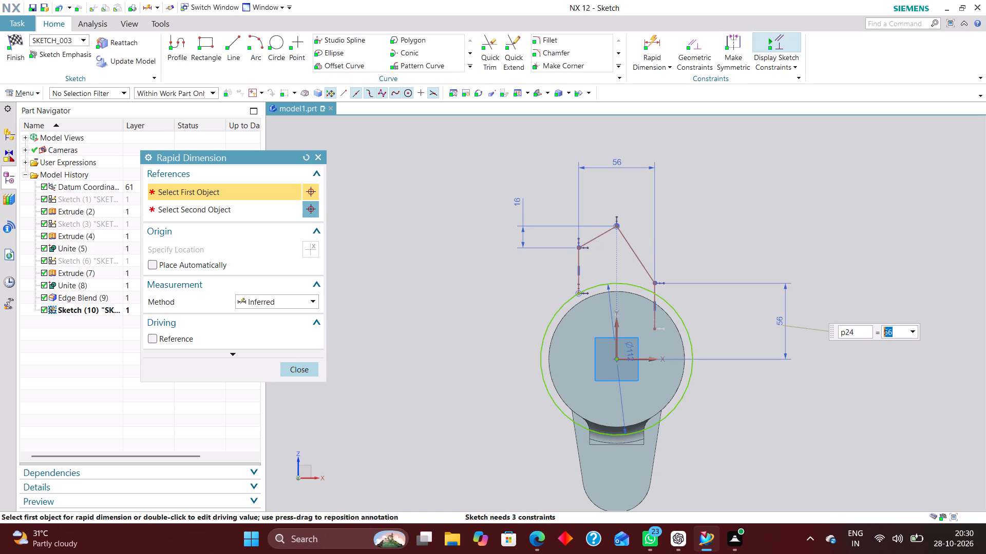
Apply an Equal Length constraint between the right and left vertical lines of the peaked profile.
click(704, 49)
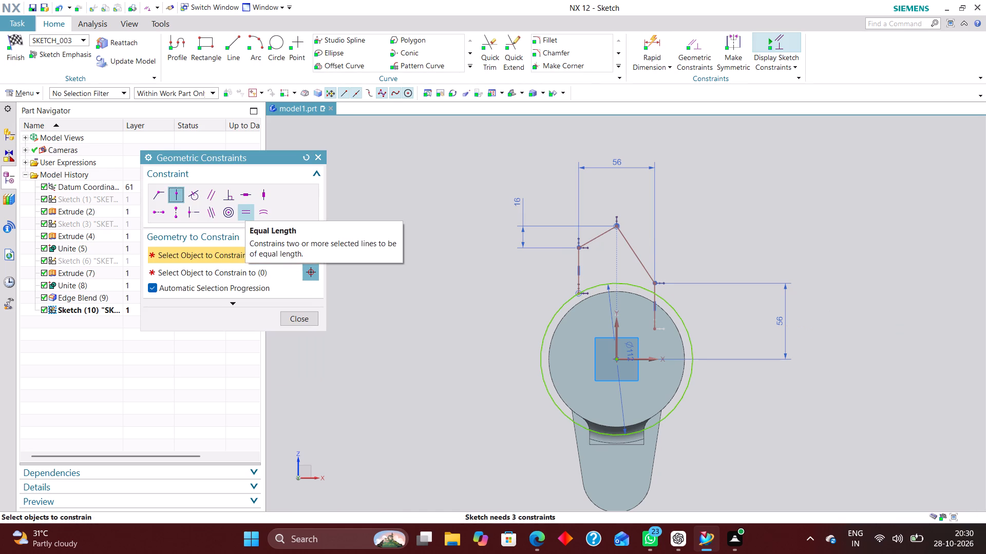
click(245, 209)
click(656, 317)
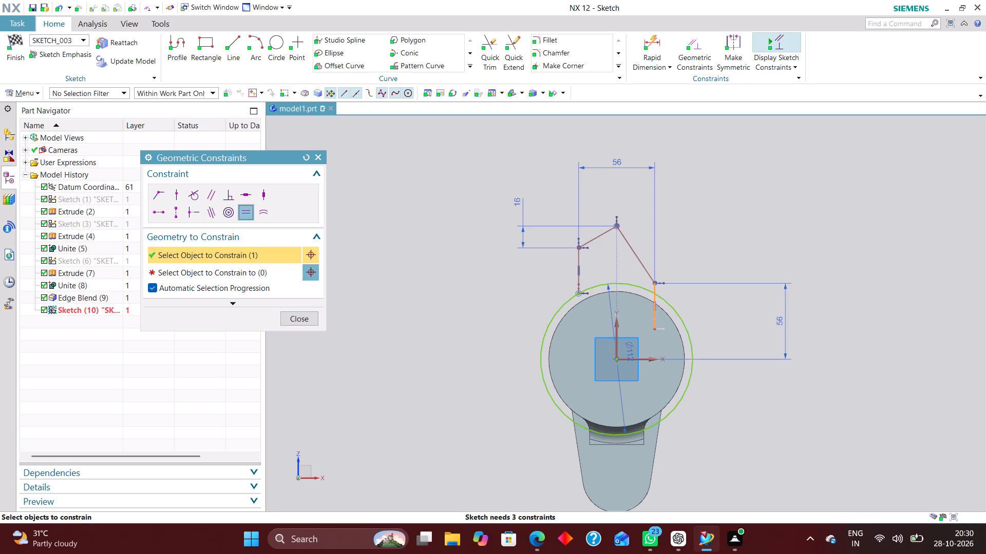
click(579, 274)
click(314, 320)
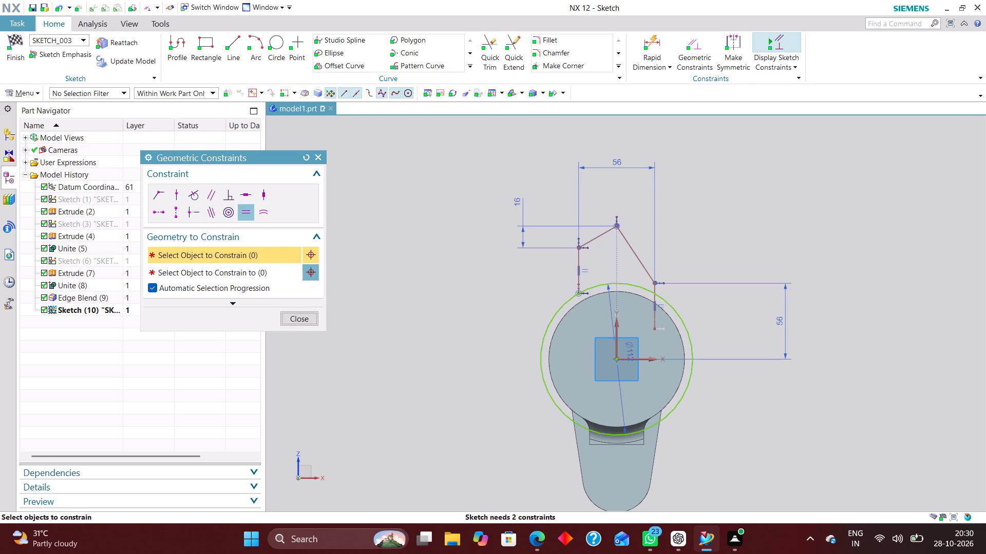
Dimension the upper end of the left vertical line 56 mm above the horizontal sketch axis.
click(644, 35)
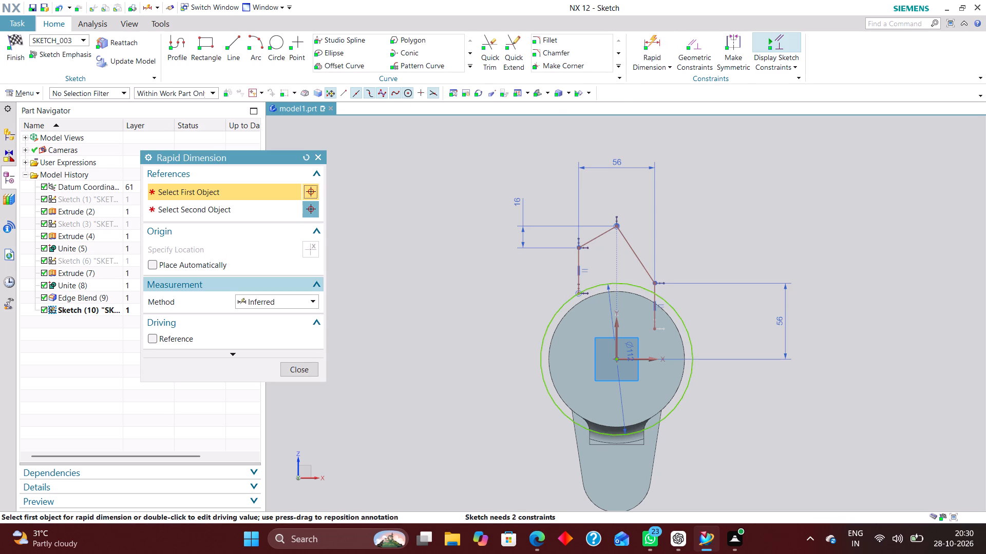
click(643, 361)
click(576, 247)
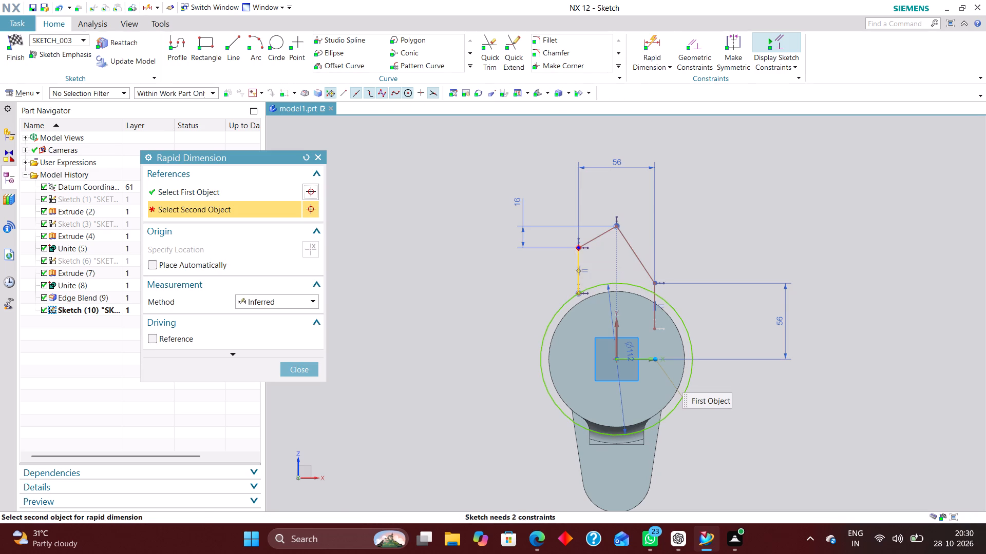
click(476, 297)
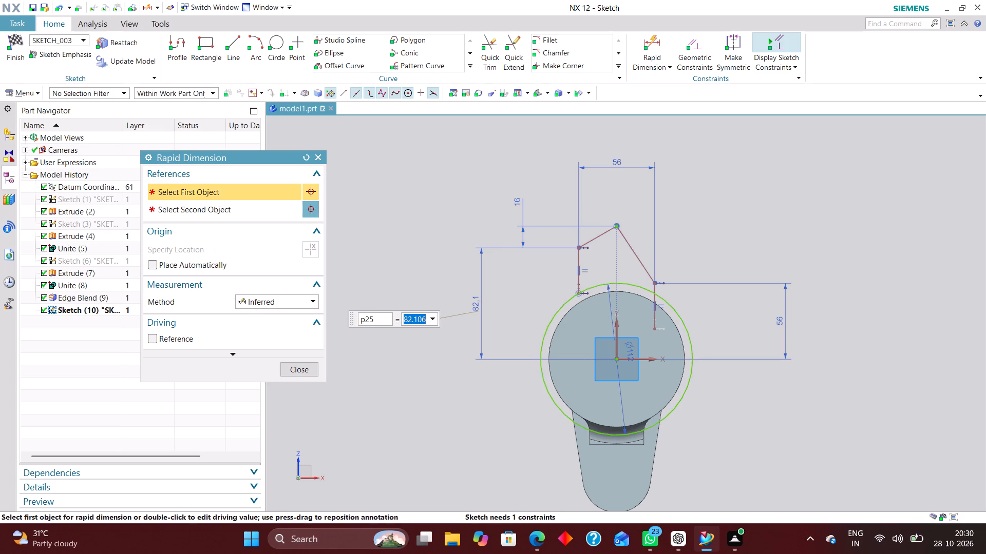
text(56)
key(Return)
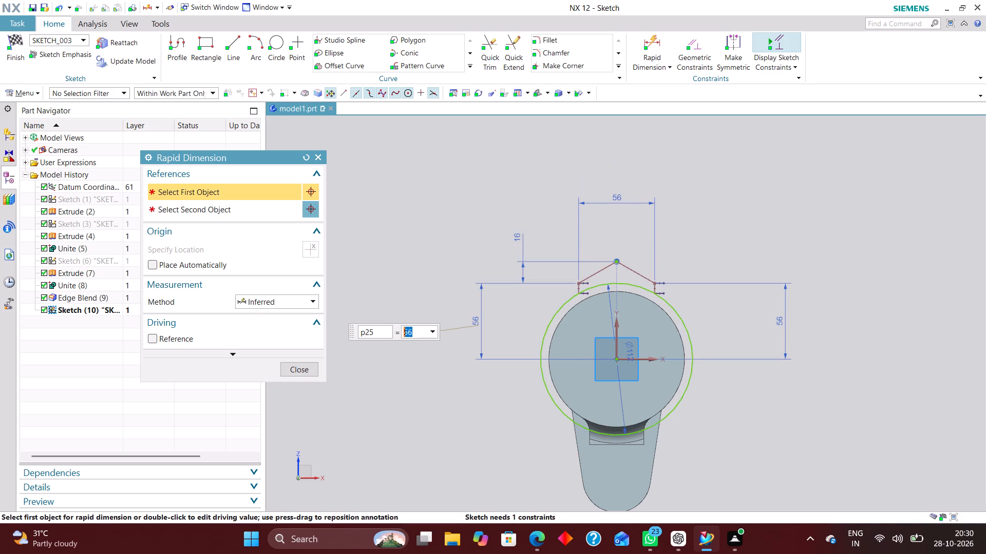
click(295, 368)
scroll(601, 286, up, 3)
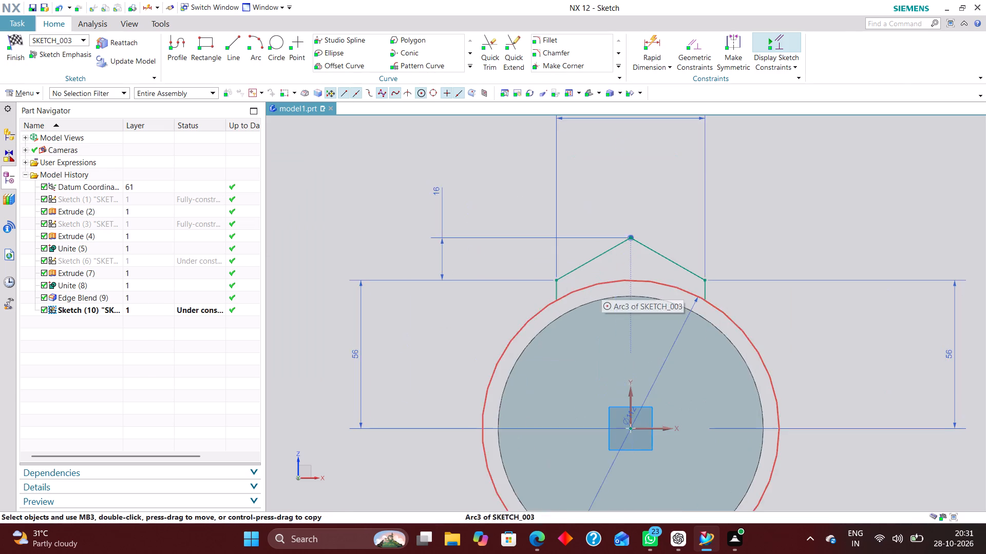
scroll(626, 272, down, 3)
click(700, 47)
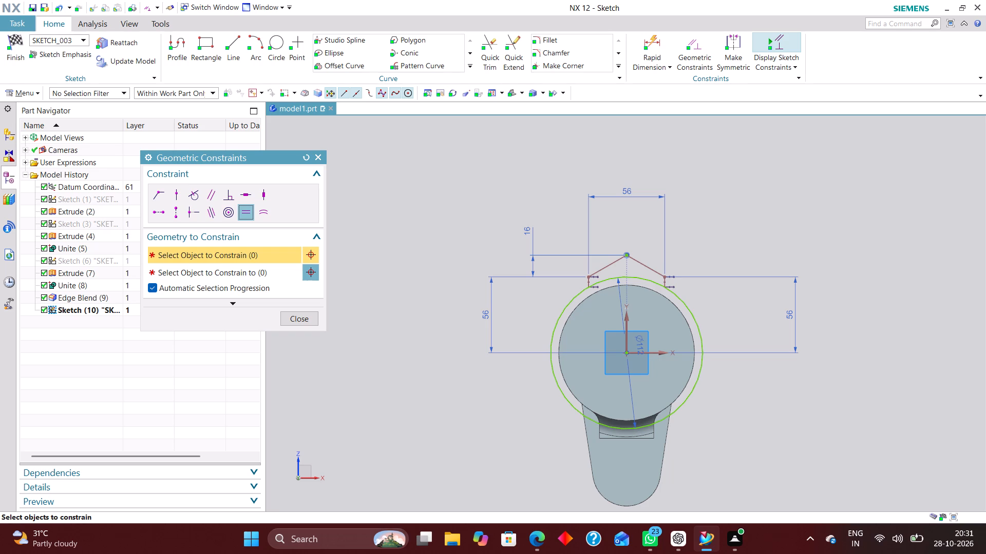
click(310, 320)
Move the 56 mm height dimension on the profile's left side closer, in line with the 16 mm dimension.
drag(487, 322, 527, 311)
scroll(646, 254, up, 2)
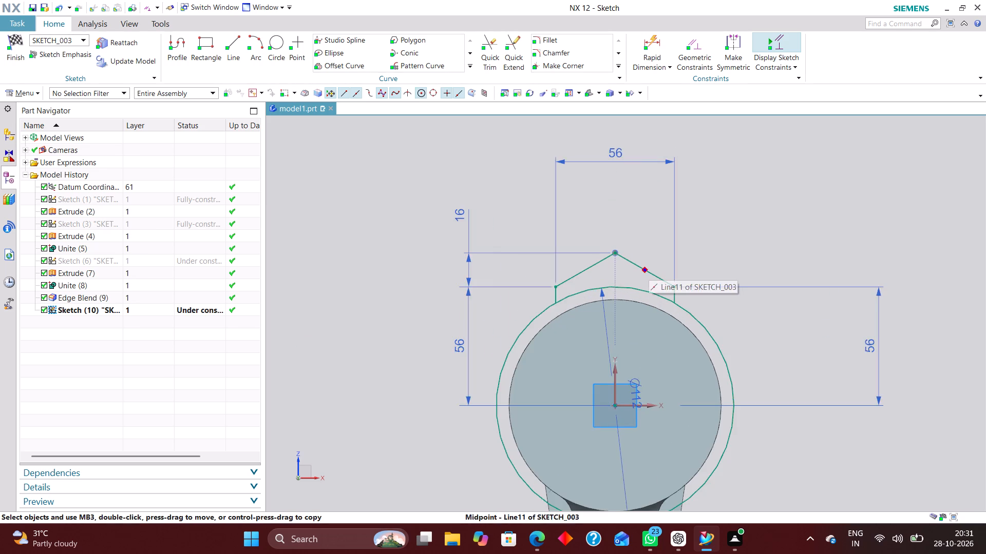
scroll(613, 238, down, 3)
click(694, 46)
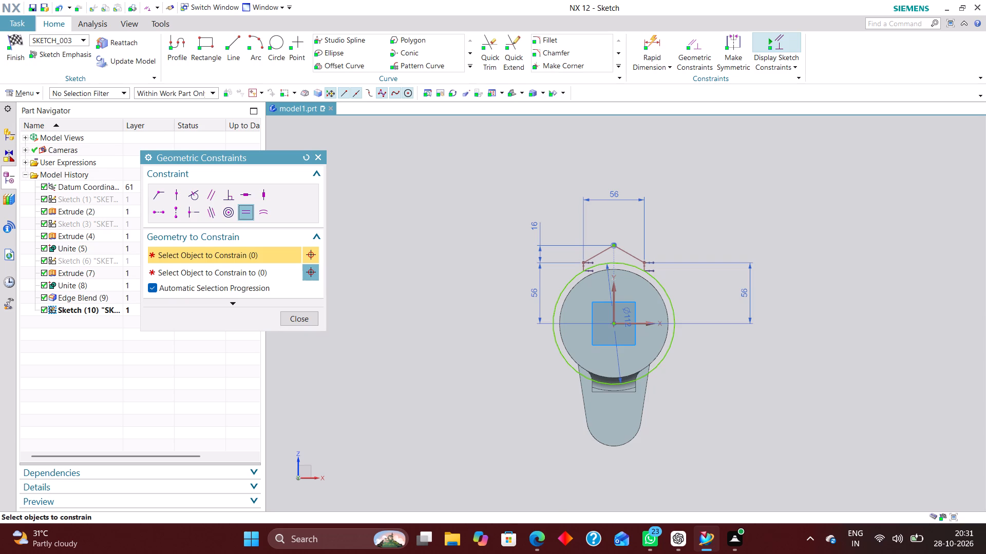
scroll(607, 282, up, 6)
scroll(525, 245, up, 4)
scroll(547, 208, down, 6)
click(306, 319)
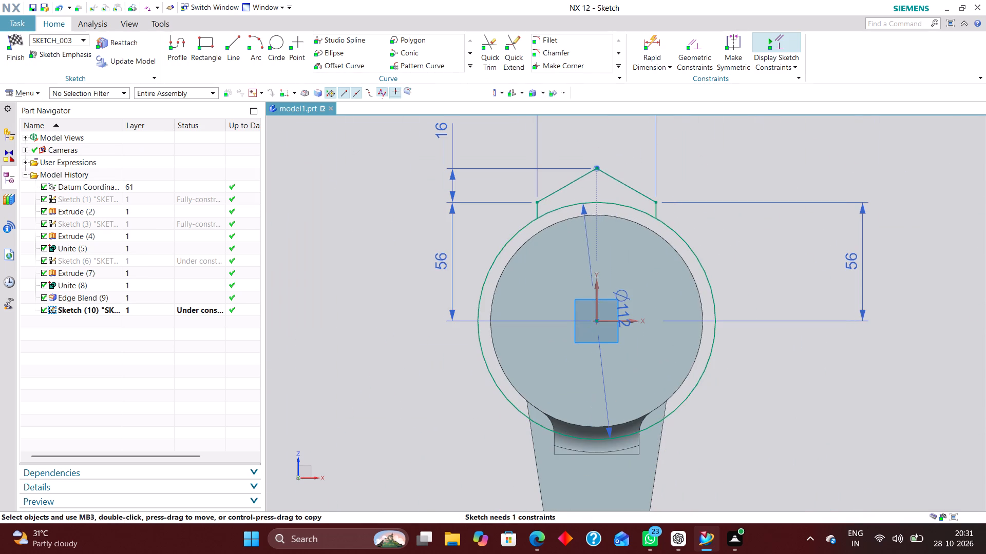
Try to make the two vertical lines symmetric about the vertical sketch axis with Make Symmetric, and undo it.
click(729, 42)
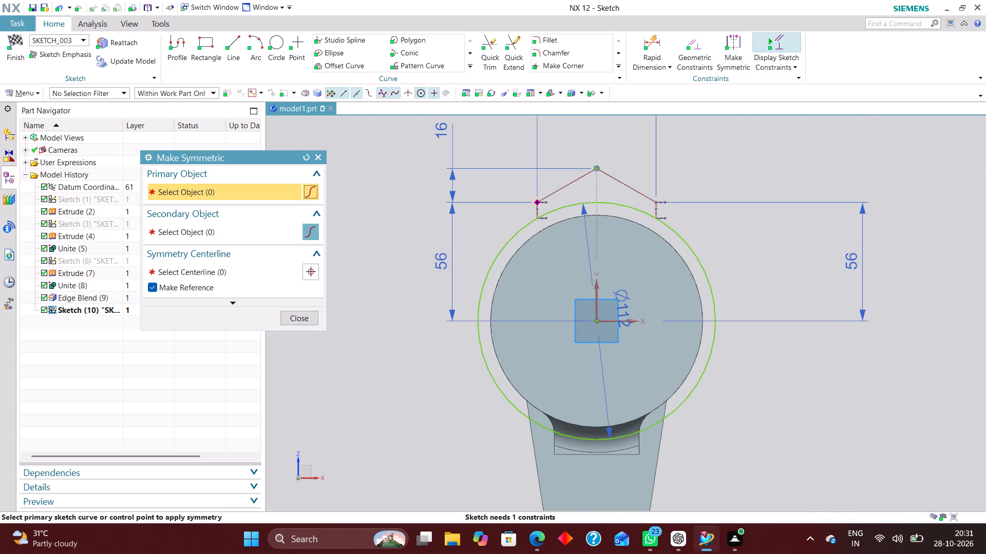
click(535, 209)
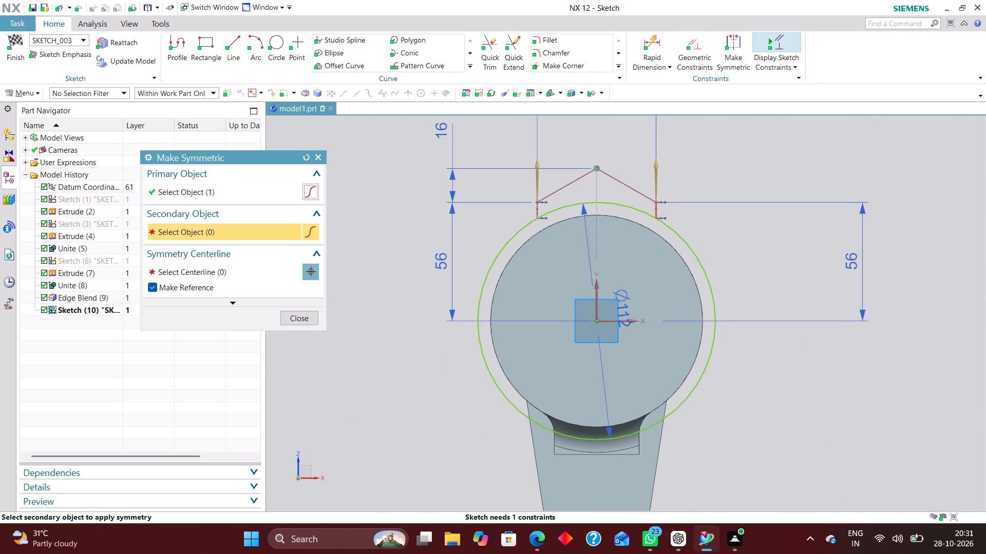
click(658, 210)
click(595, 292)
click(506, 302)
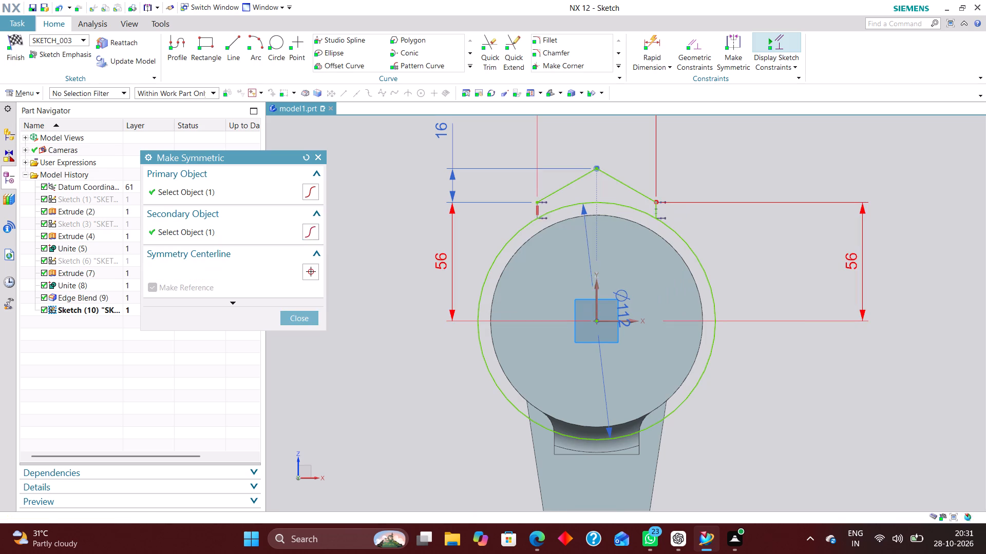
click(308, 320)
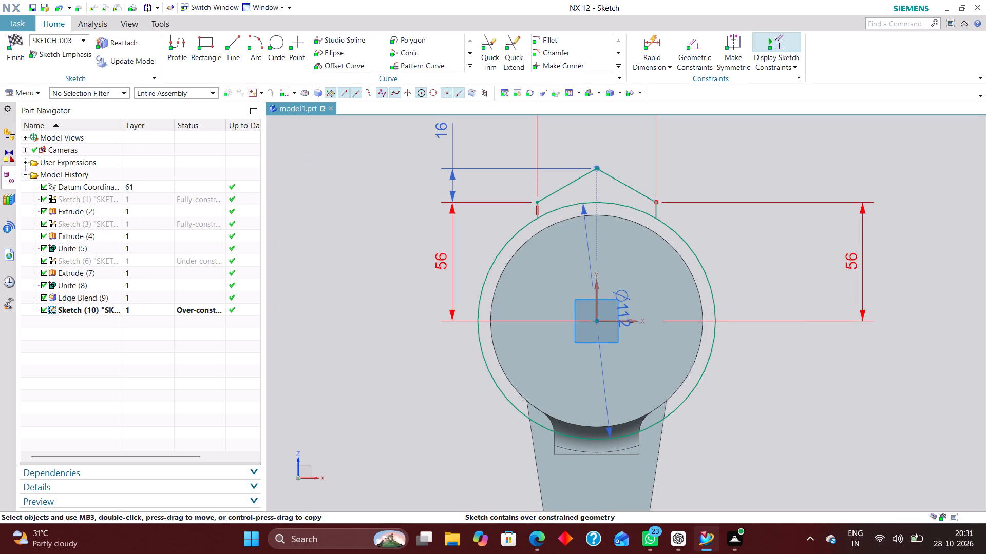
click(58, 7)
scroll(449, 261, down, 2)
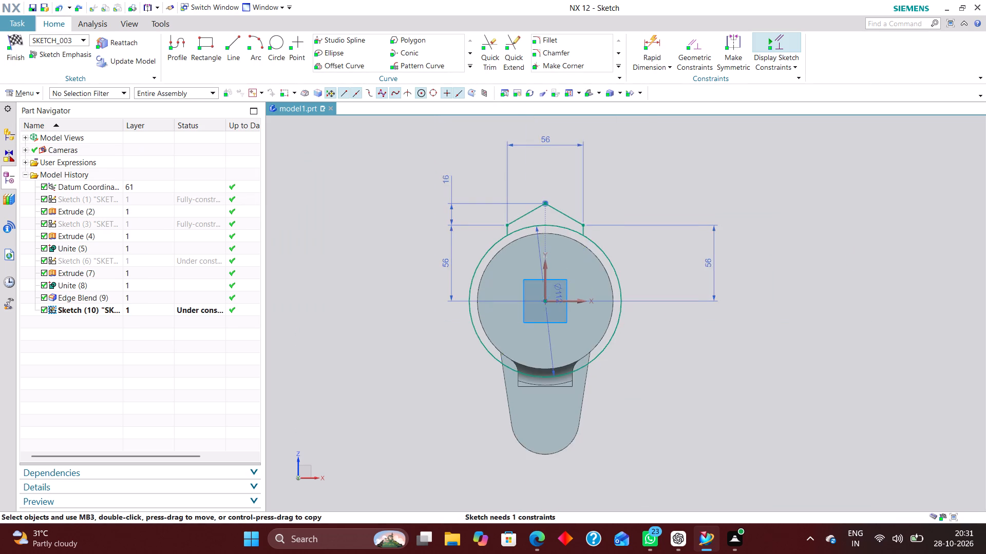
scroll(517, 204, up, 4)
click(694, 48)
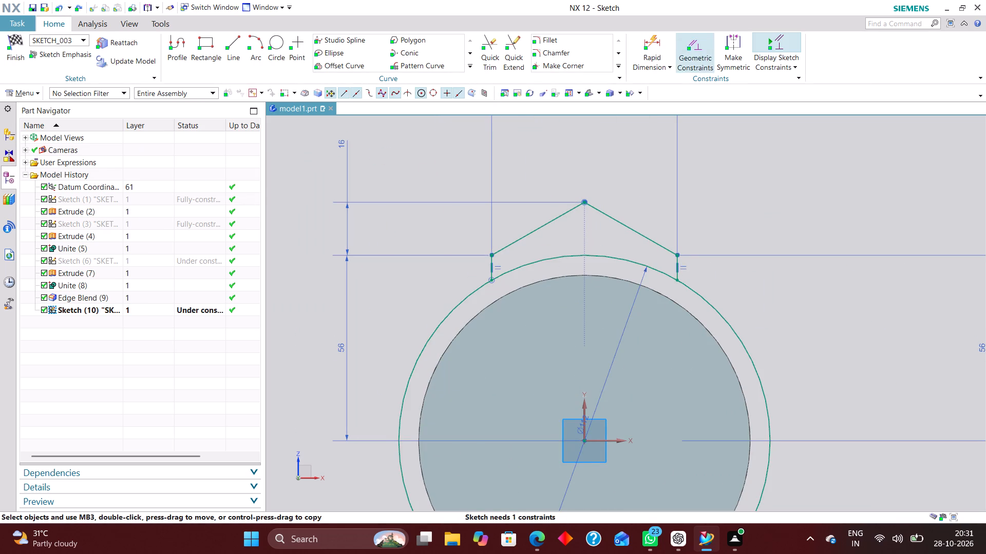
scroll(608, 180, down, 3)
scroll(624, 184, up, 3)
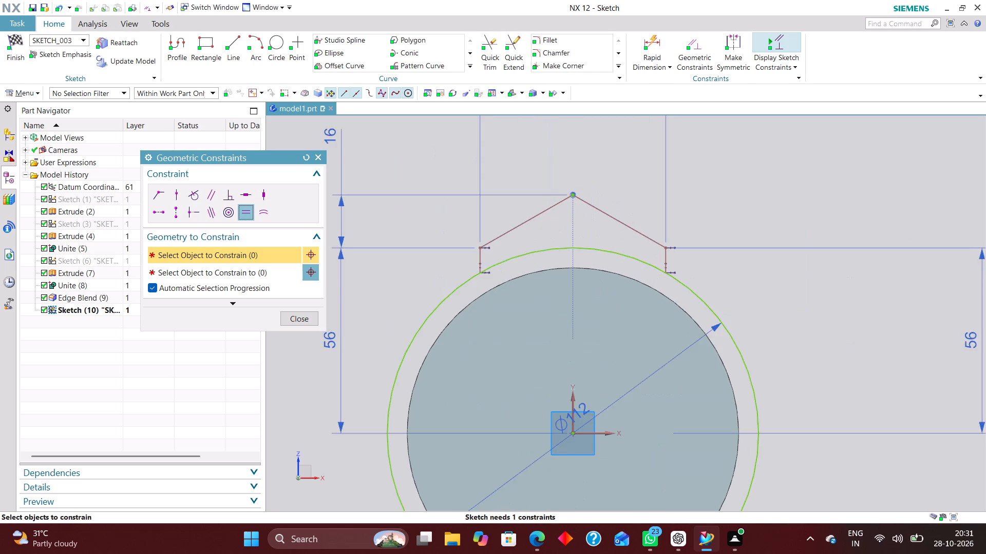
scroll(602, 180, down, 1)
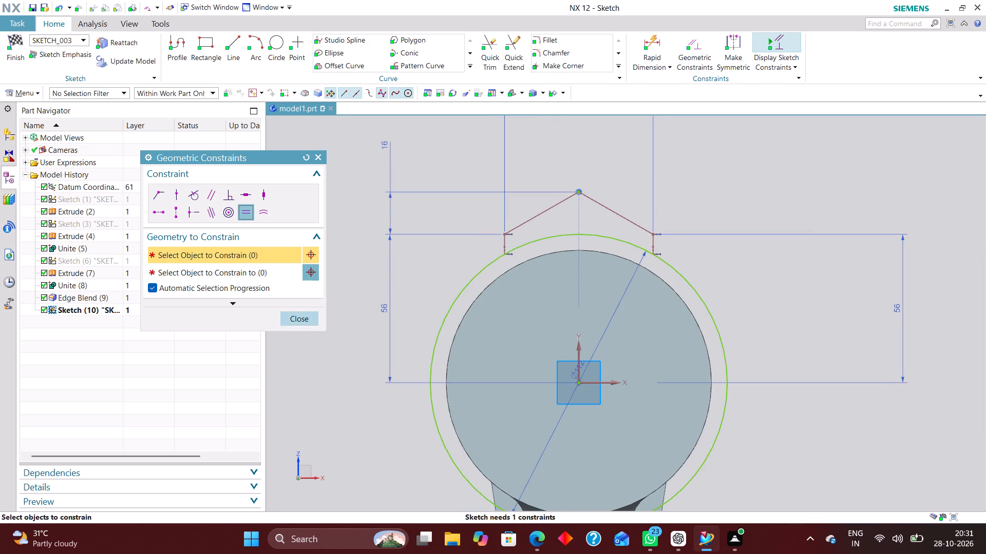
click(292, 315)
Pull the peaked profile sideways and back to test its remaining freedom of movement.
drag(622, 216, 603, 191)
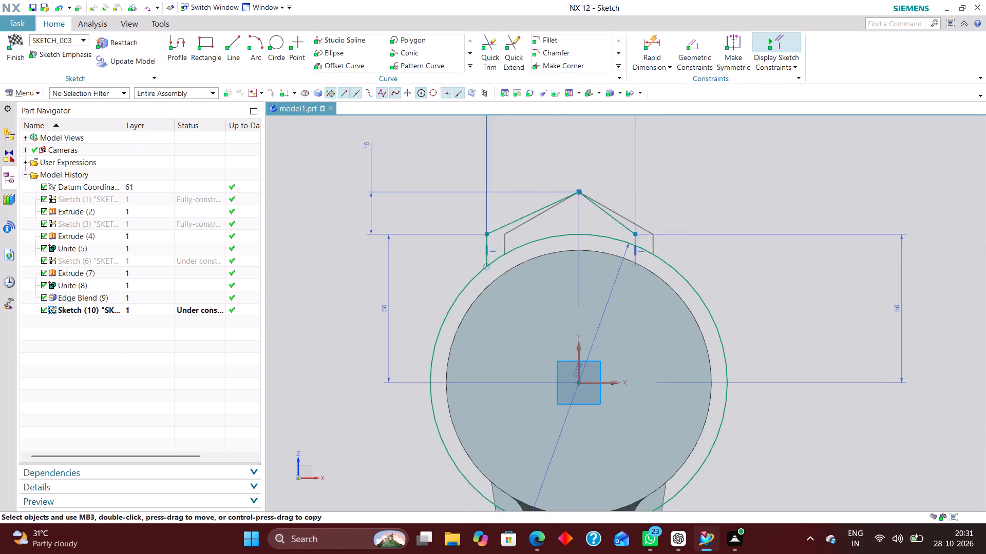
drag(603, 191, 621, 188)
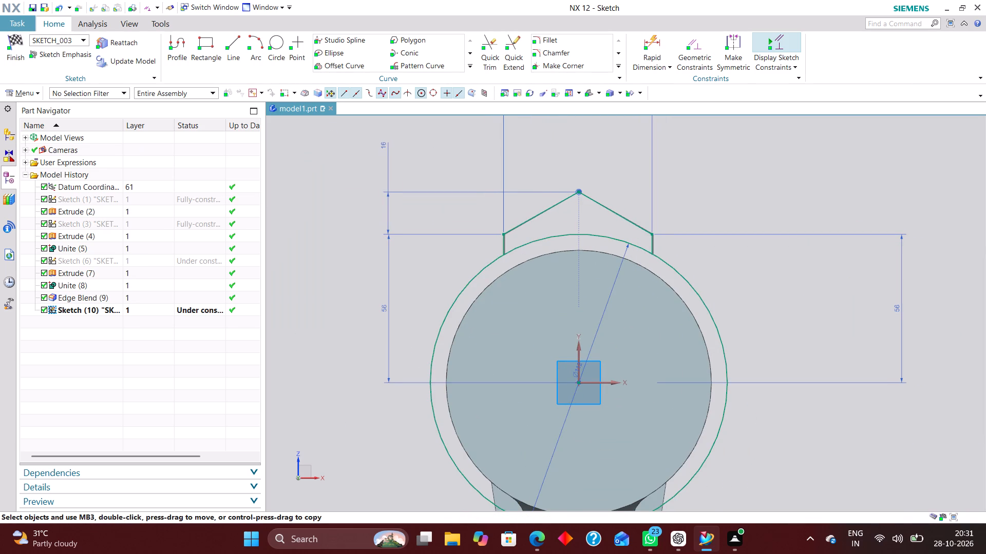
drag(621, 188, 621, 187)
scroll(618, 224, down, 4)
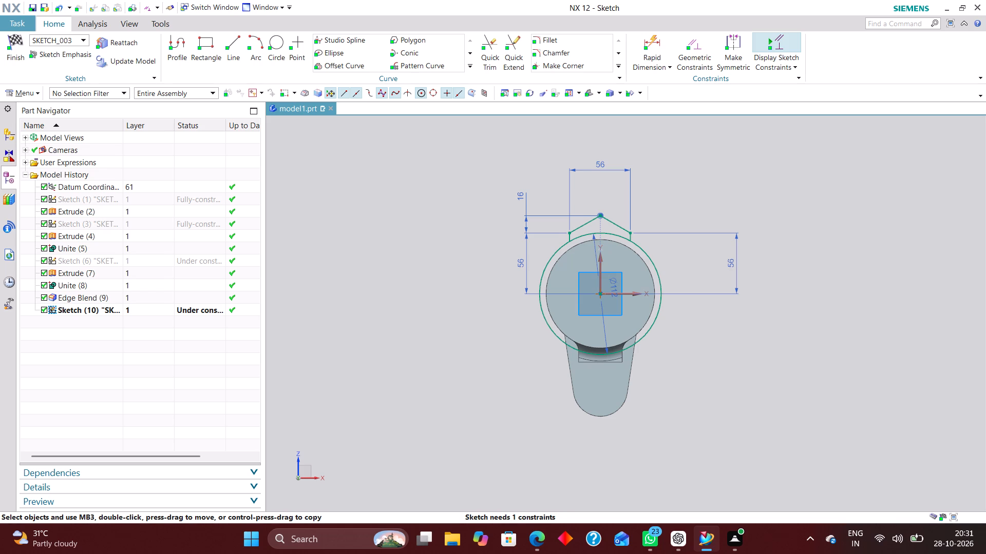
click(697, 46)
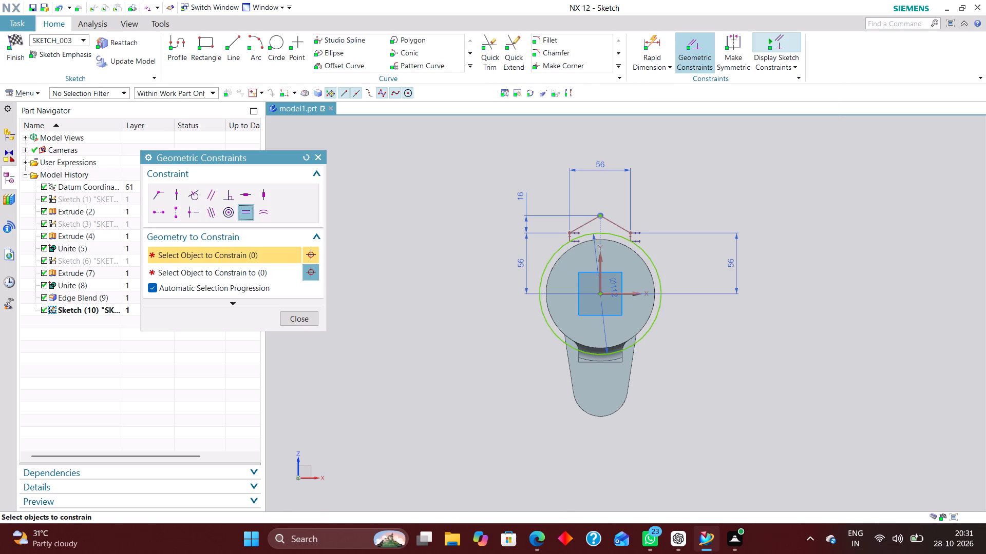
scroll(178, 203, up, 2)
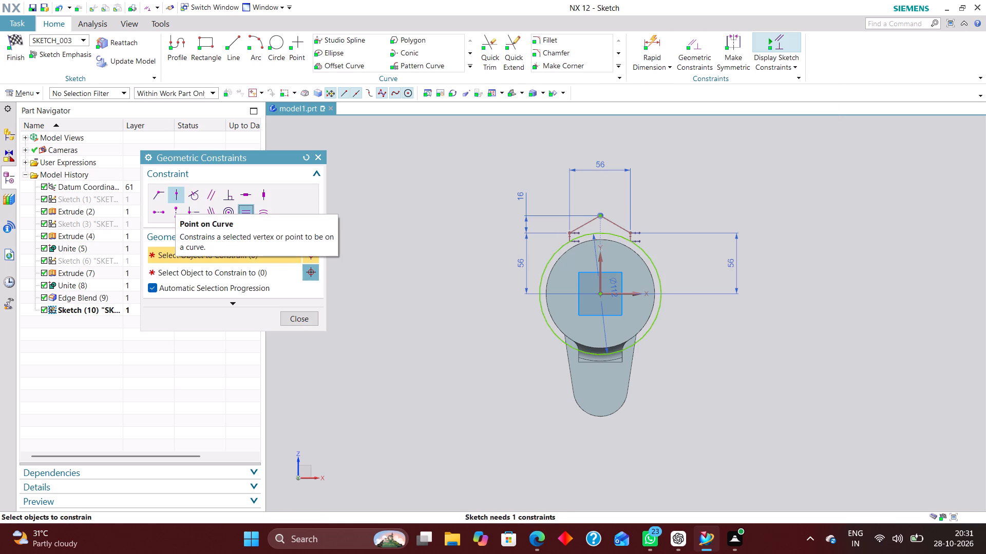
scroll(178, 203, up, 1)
Dimension the right vertical line's horizontal distance from the vertical sketch axis as 56/2 (28 mm).
click(654, 43)
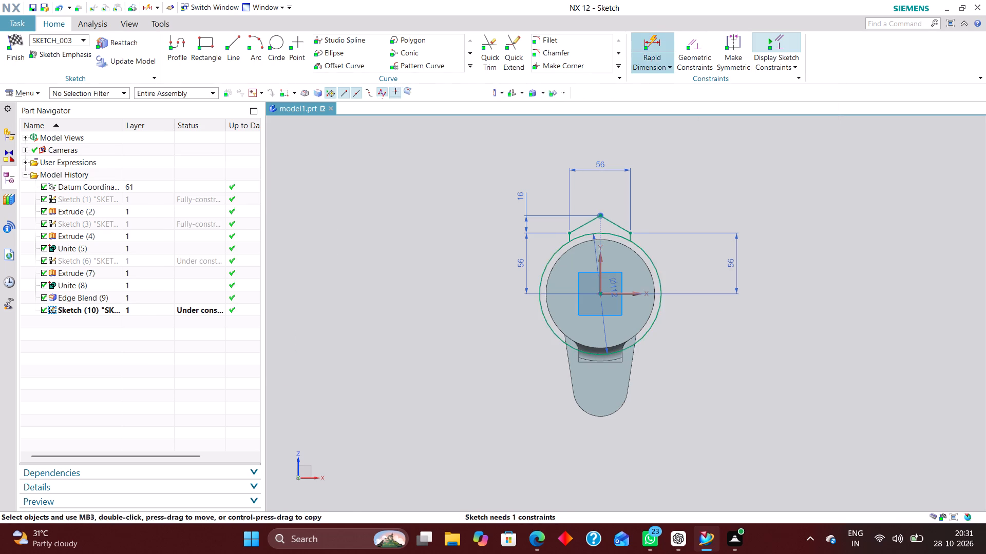
click(600, 280)
scroll(642, 236, up, 6)
click(594, 240)
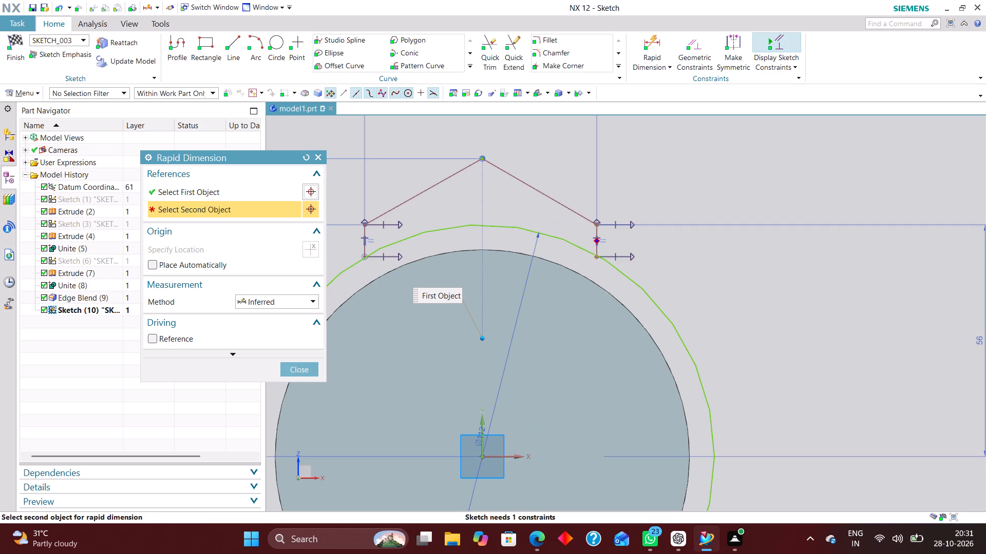
scroll(572, 238, down, 5)
scroll(568, 286, up, 6)
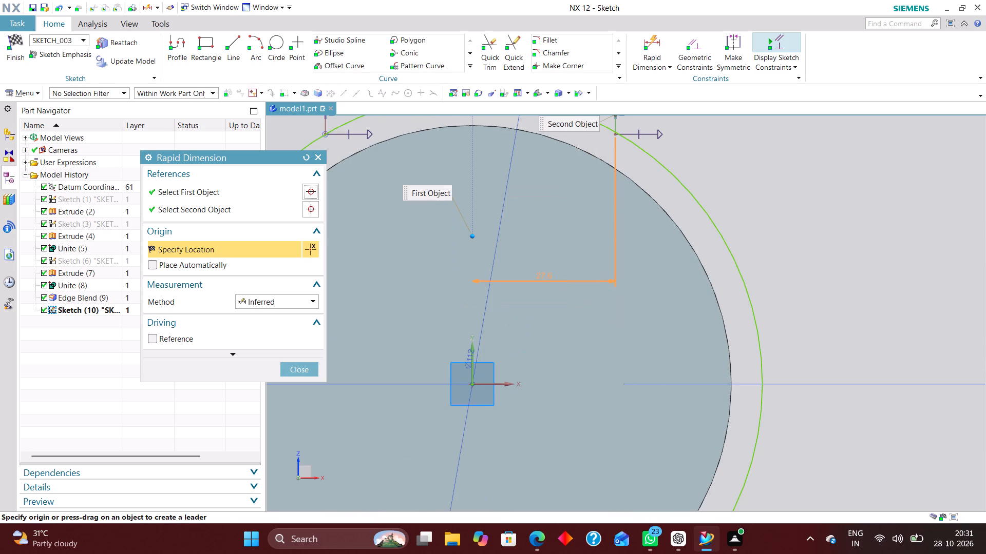
click(540, 275)
scroll(663, 302, down, 2)
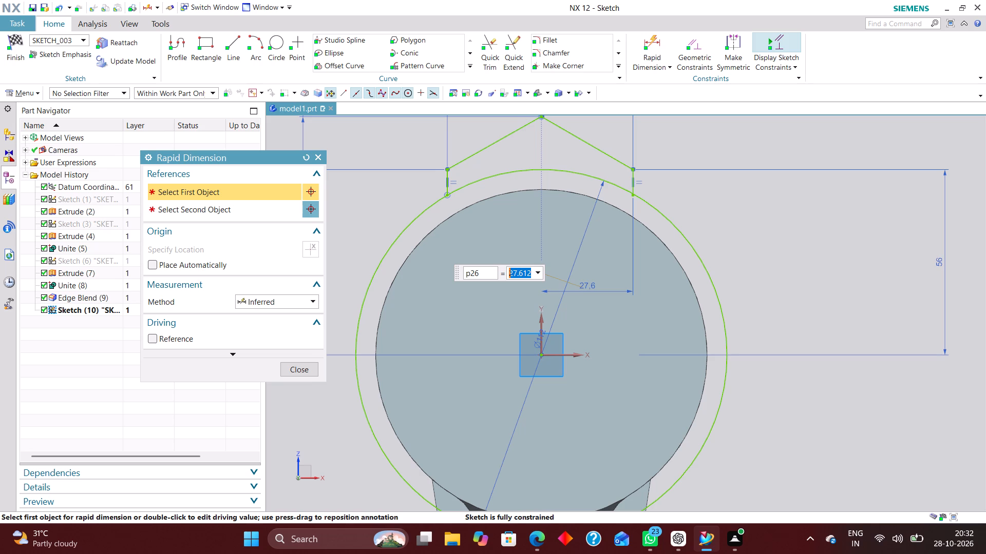
text(56)
text(/2)
key(Return)
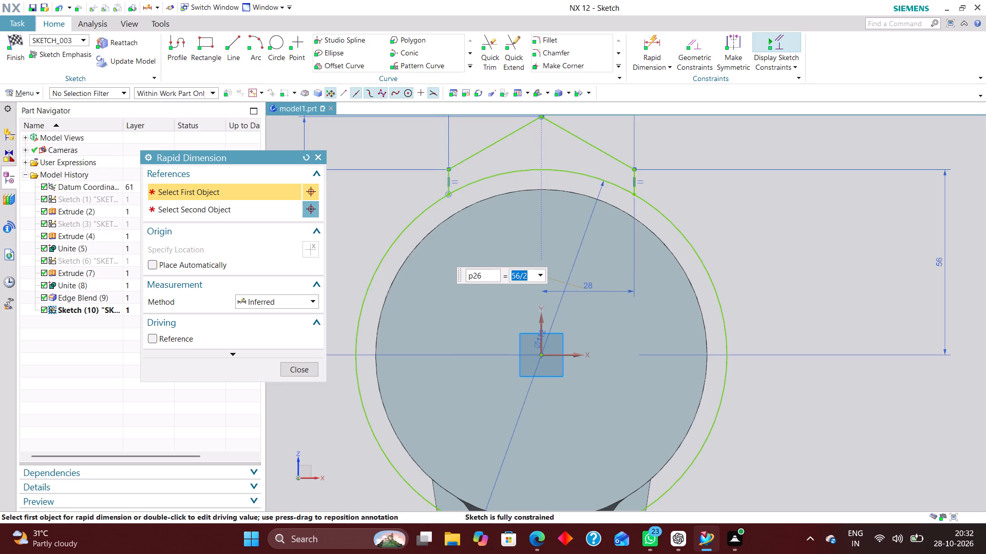
click(305, 373)
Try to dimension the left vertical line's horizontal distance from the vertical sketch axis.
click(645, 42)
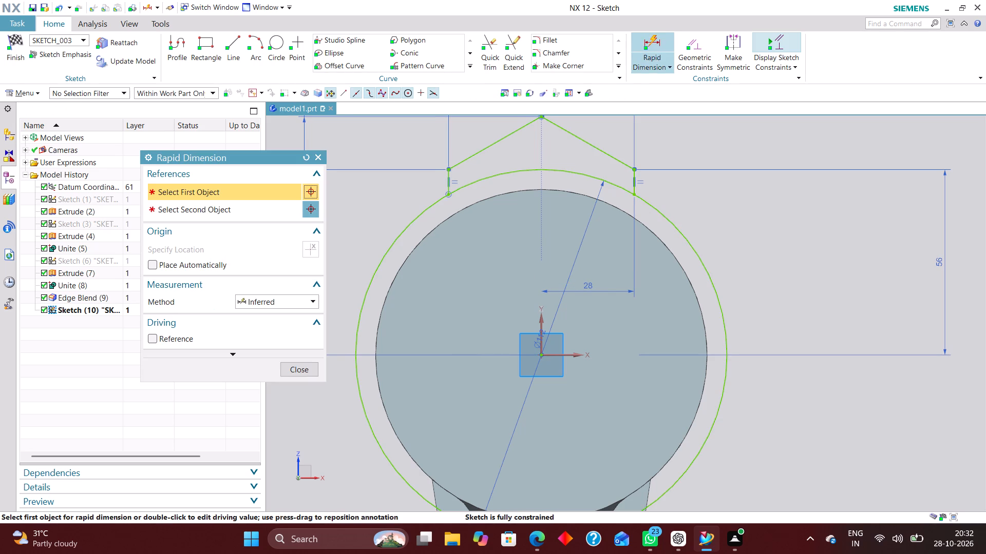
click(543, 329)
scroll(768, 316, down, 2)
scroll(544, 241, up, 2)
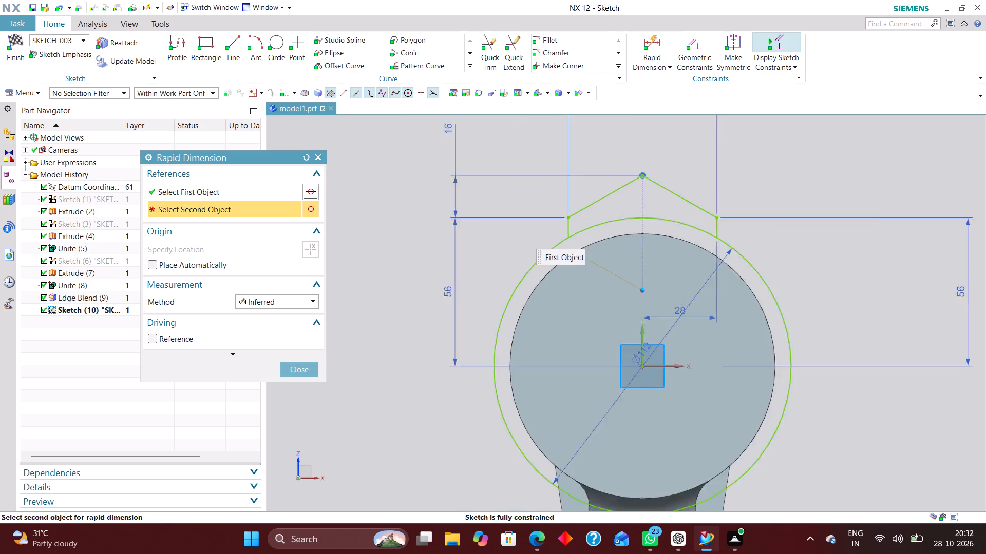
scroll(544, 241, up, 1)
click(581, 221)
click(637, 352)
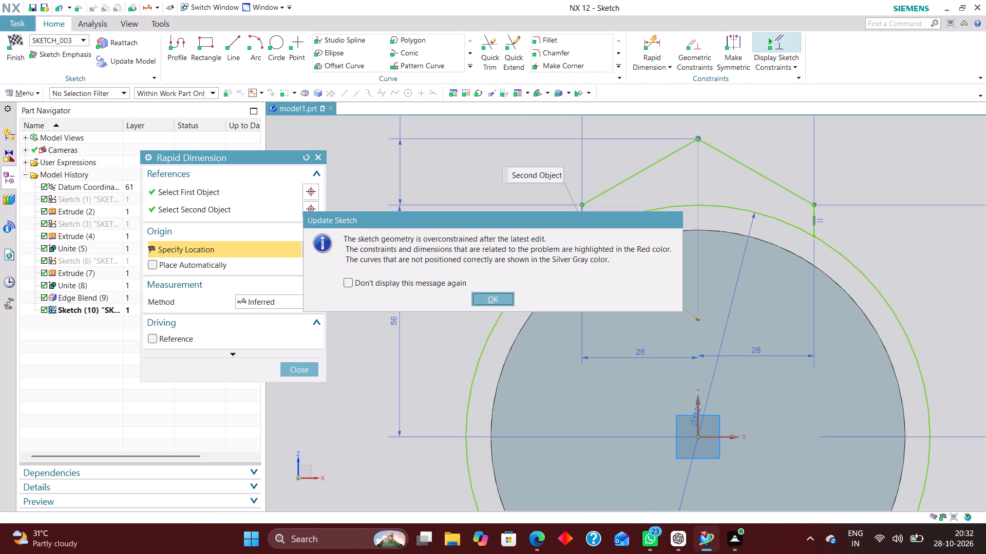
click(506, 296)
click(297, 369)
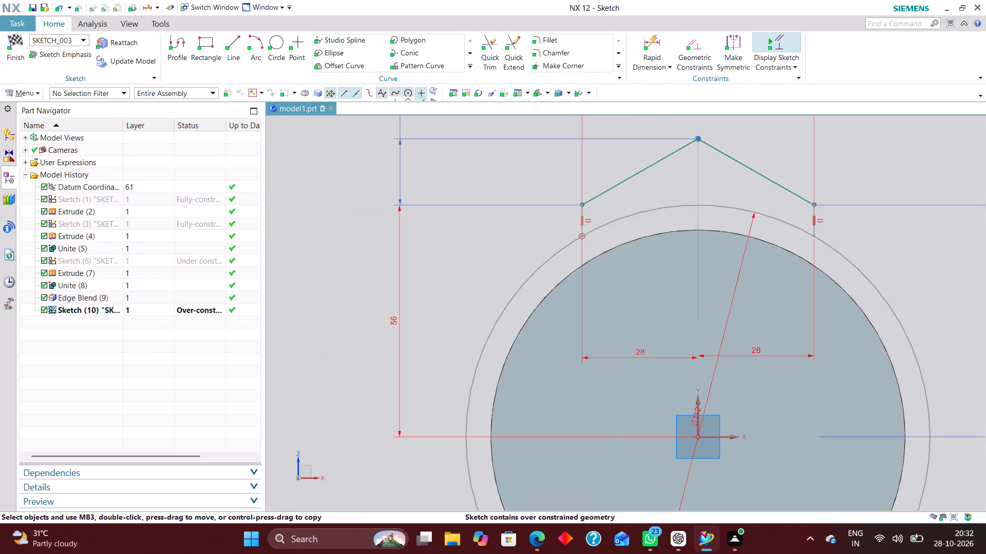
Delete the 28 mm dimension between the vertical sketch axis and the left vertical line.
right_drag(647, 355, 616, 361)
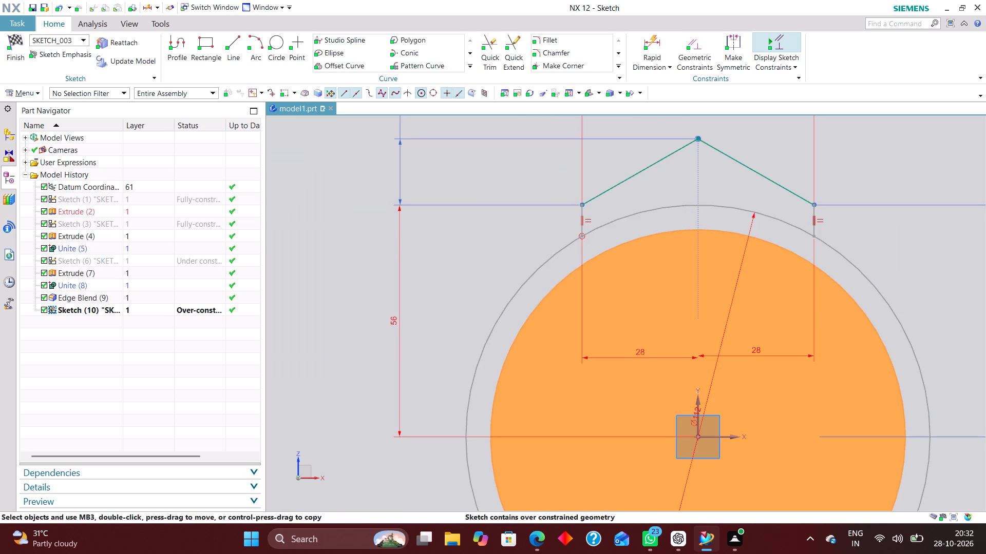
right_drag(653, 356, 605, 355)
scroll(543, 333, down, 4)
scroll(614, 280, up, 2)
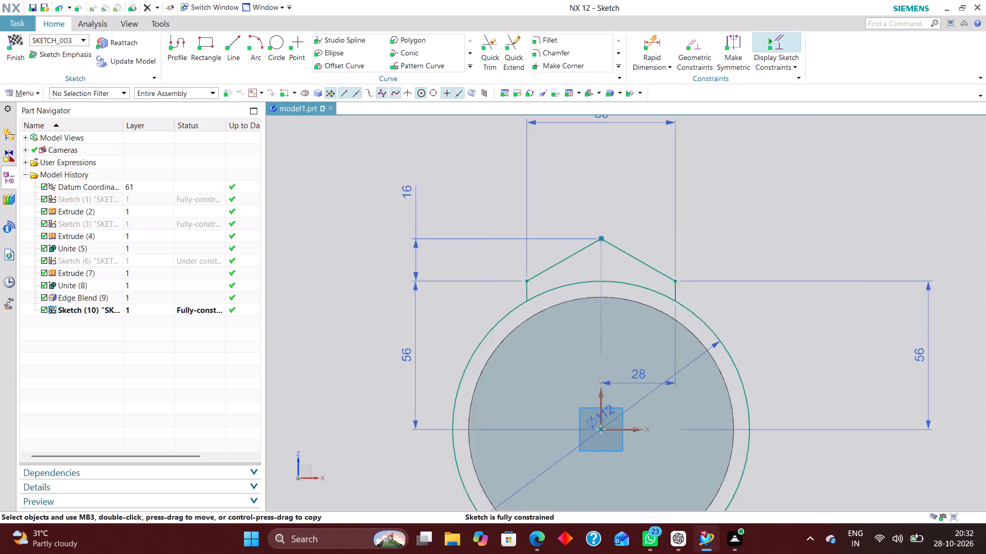
Move the circle's diameter dimension outside the circle and set the diameter to 100 mm.
scroll(614, 281, up, 1)
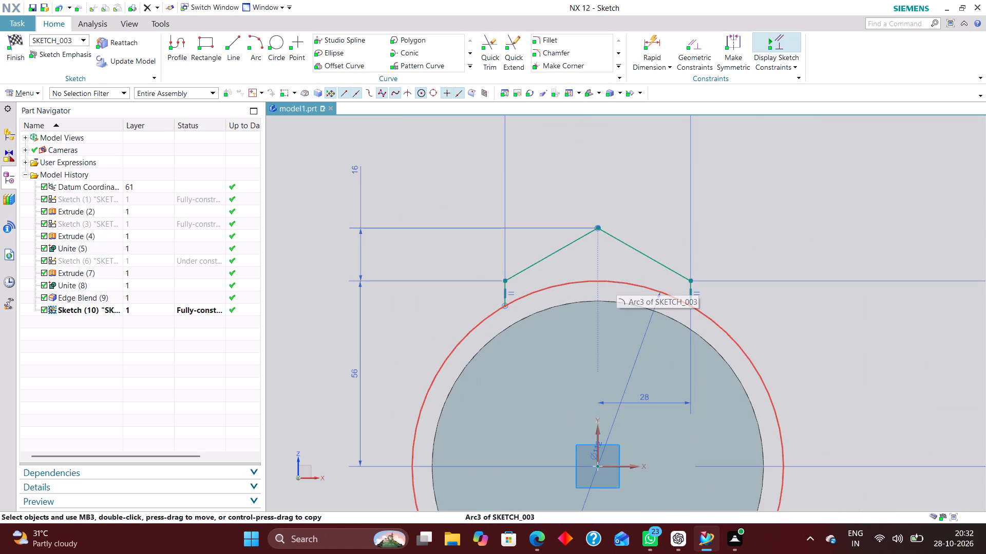
scroll(578, 244, down, 2)
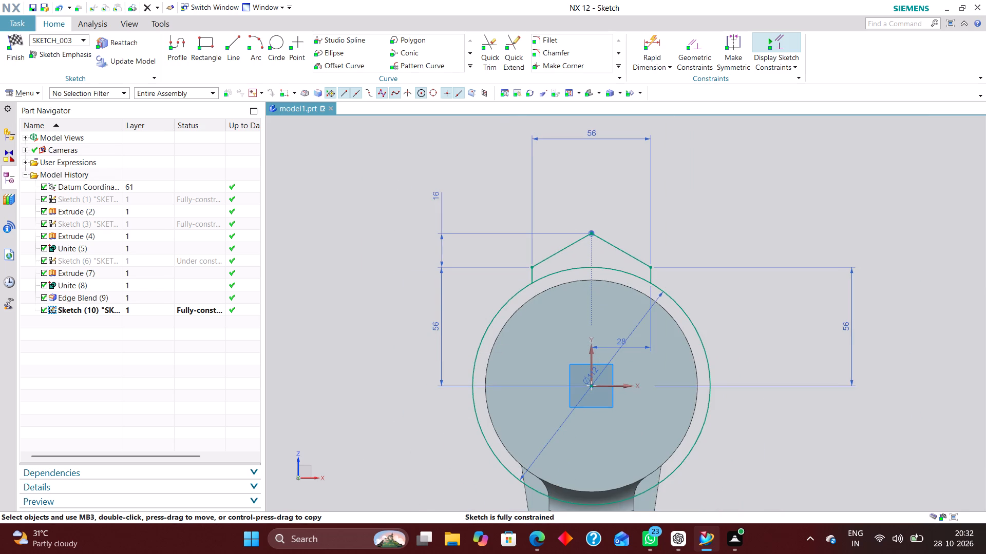
drag(609, 361, 803, 425)
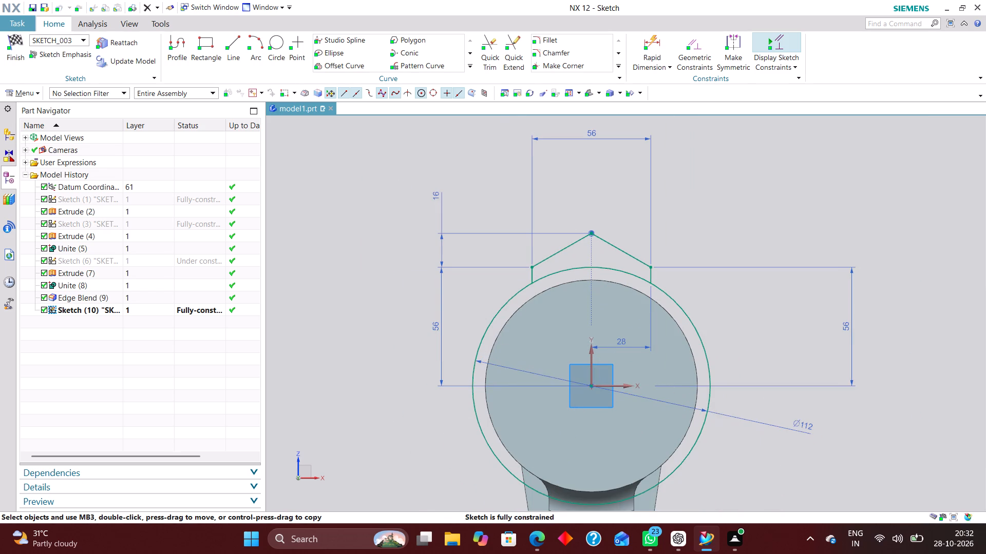
double_click(806, 423)
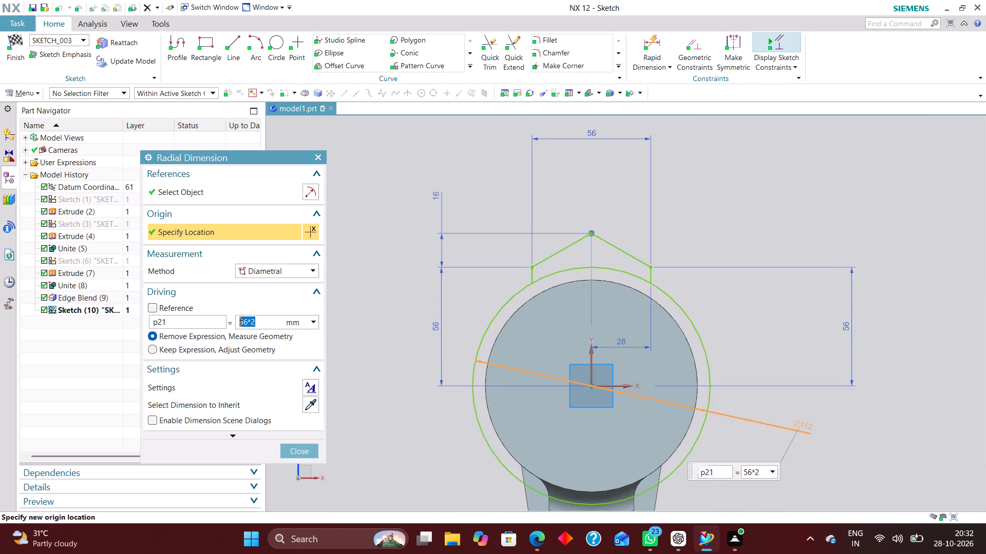
text(100)
key(Return)
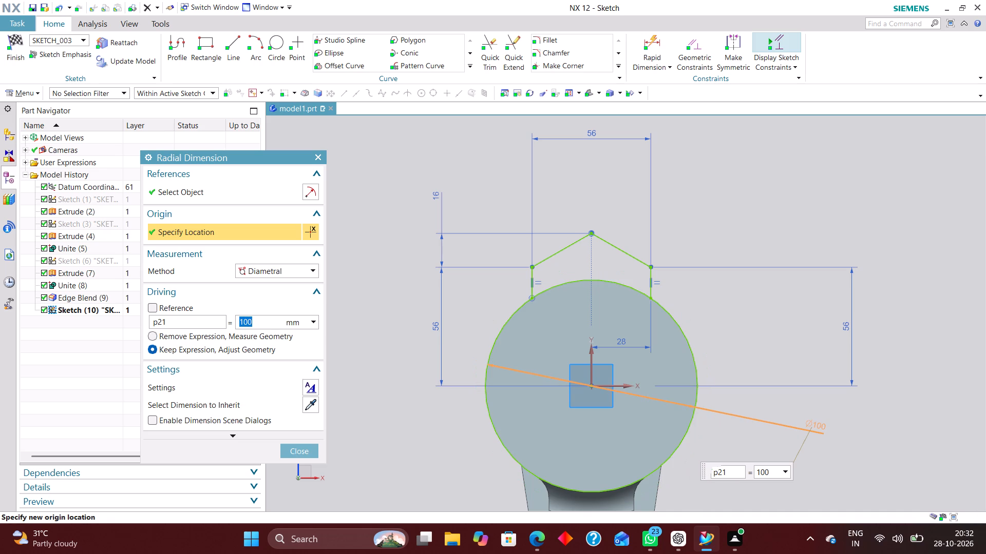
click(310, 450)
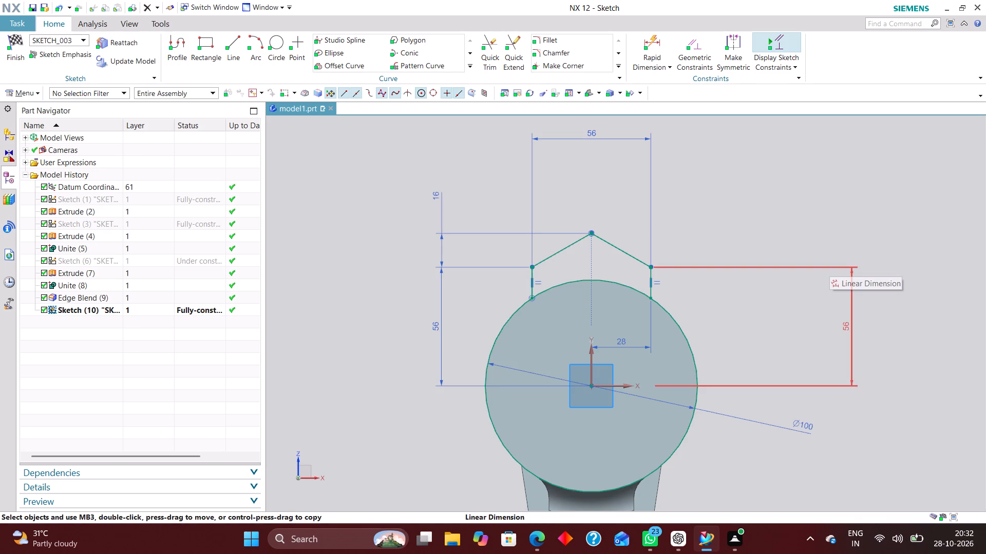
Trim away the circle's upper arc between the two vertical lines of the peaked profile with Quick Trim.
click(486, 42)
click(609, 281)
click(503, 297)
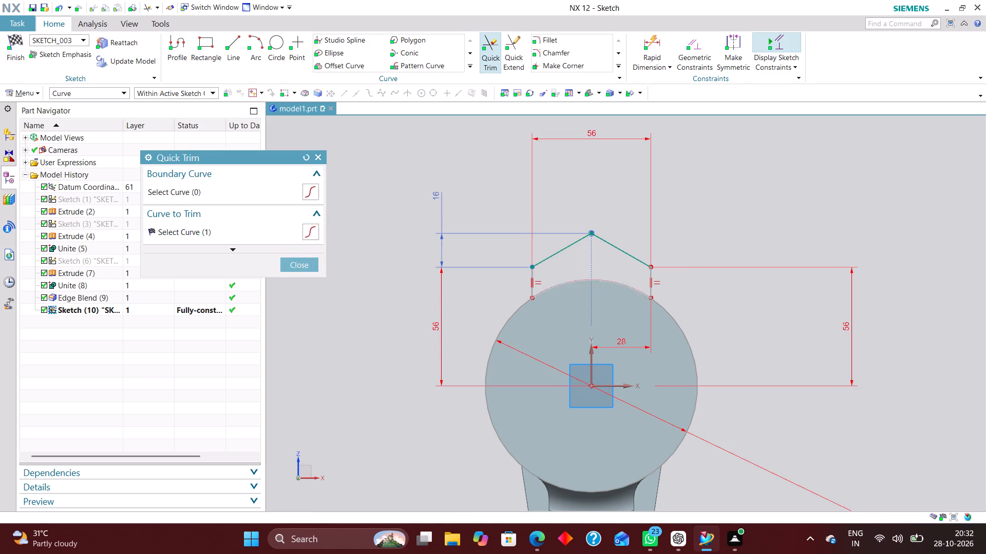
click(293, 263)
Hide the solid body and delete the Equal Length constraint between the profile's two vertical lines.
right_drag(552, 300, 552, 351)
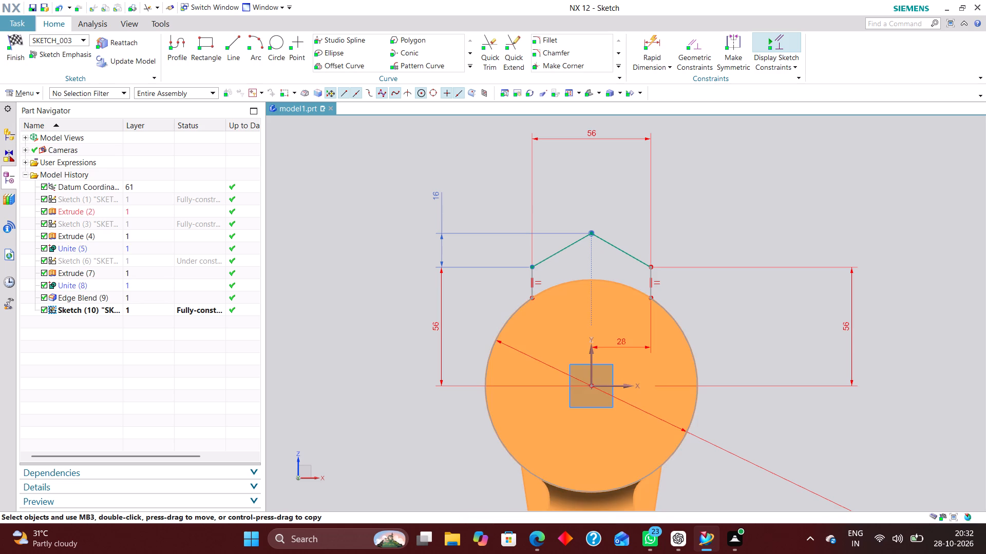
scroll(665, 288, up, 1)
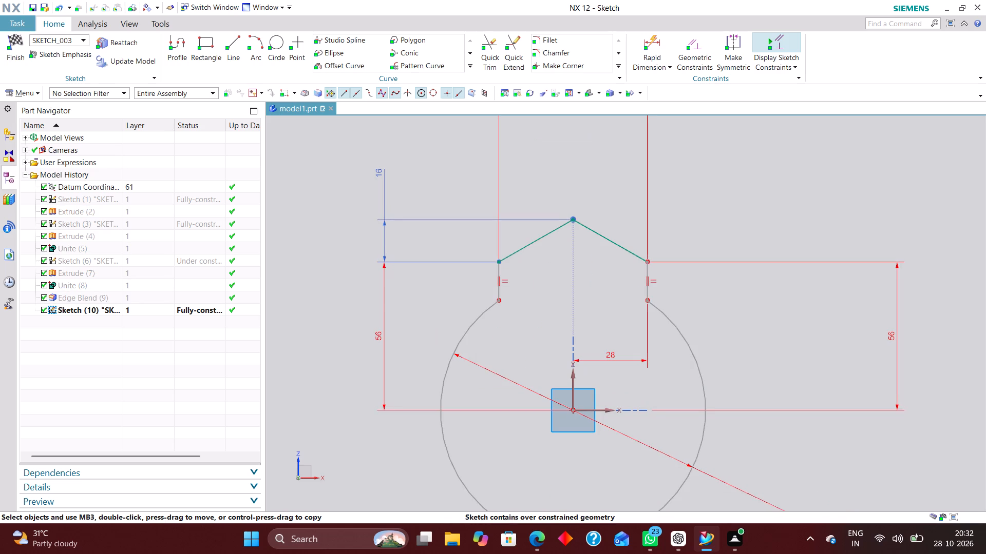
right_drag(659, 281, 459, 264)
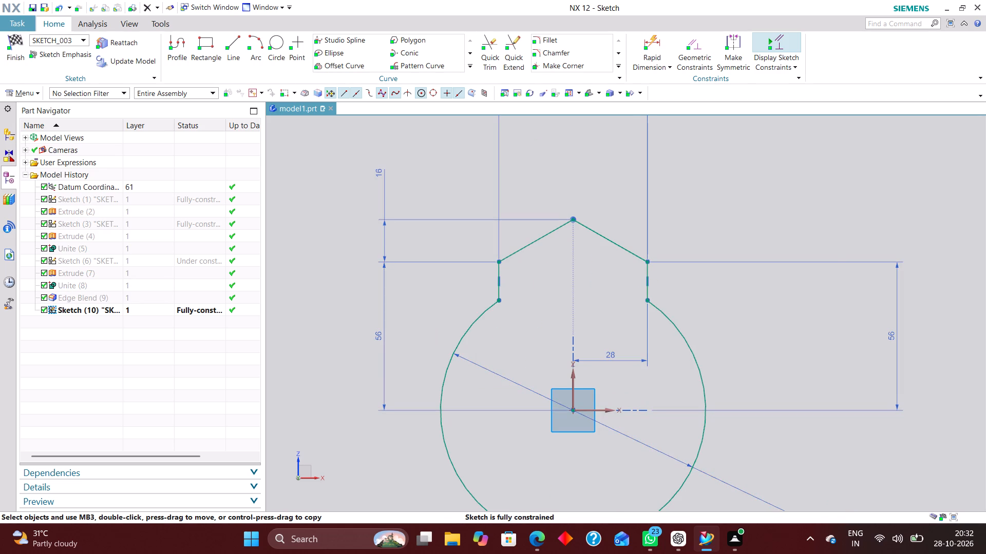
scroll(577, 290, down, 2)
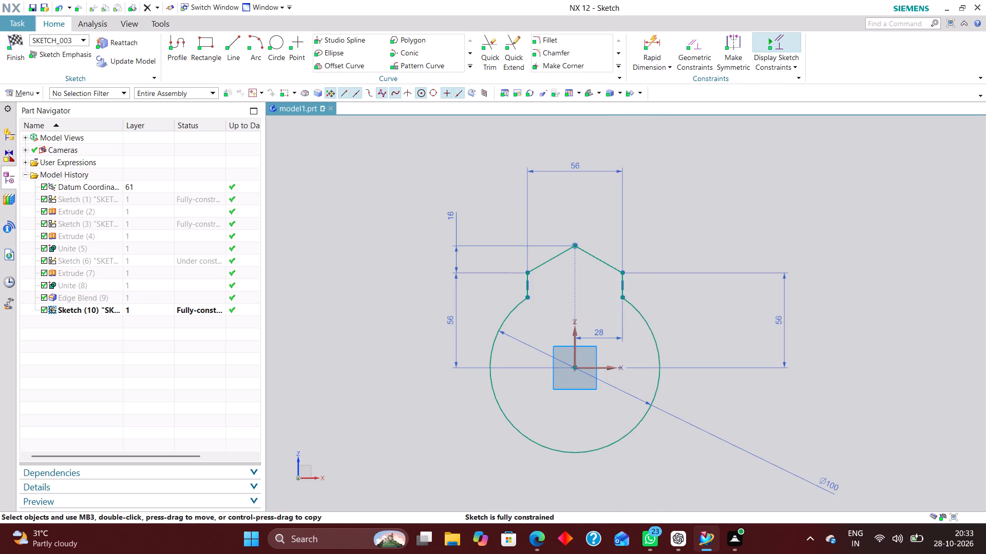
Show the solid body again and finish the sketch.
right_click(97, 269)
click(124, 276)
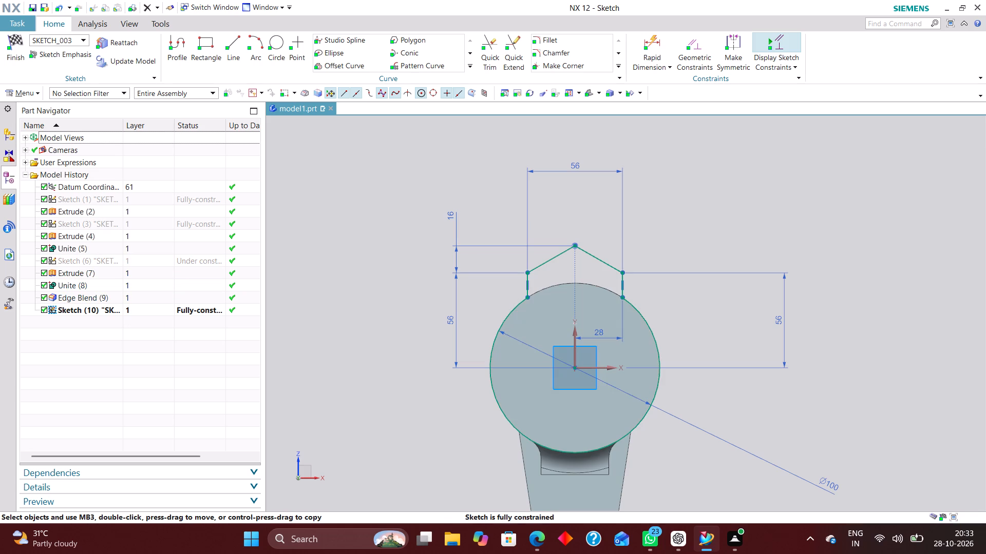
click(15, 43)
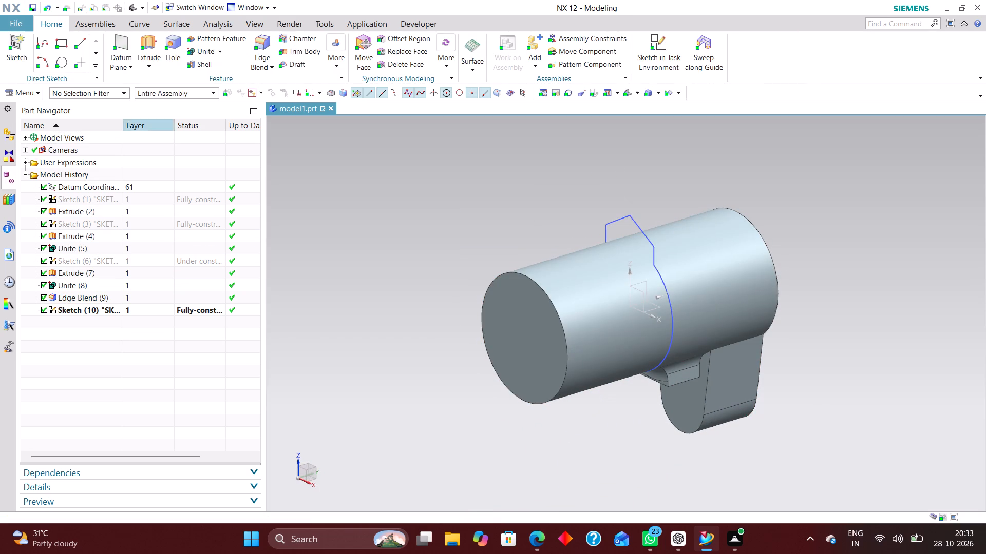
Select the peaked circular profile for Extrude and set its start distance to 100 mm, at the cylinder's free end.
click(144, 47)
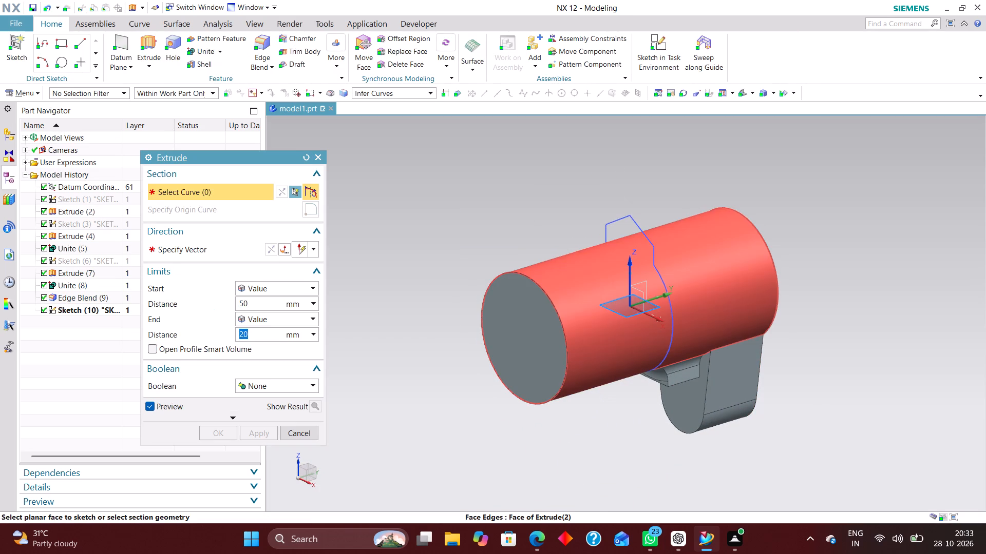
click(644, 231)
middle_drag(788, 251, 799, 235)
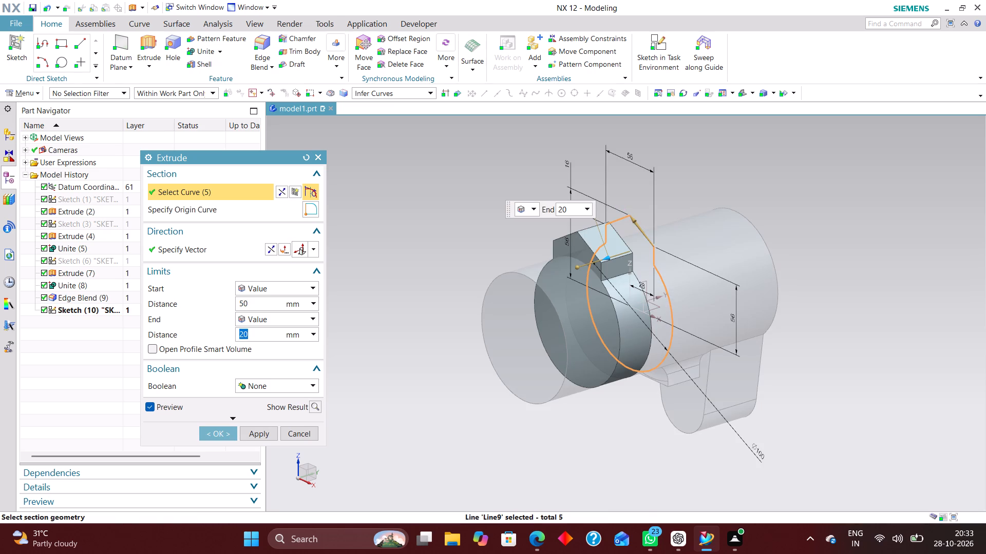
middle_drag(799, 235, 786, 241)
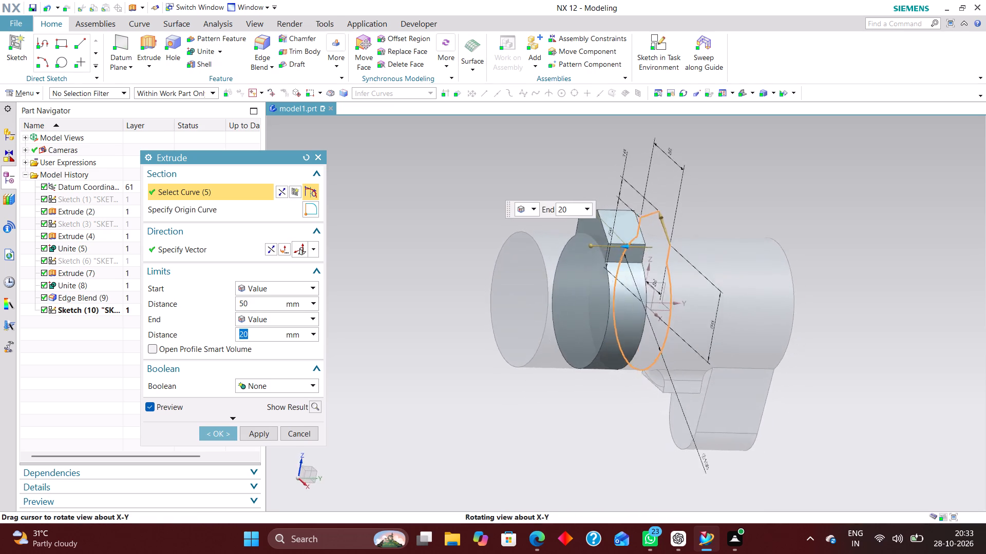
middle_drag(786, 241, 778, 236)
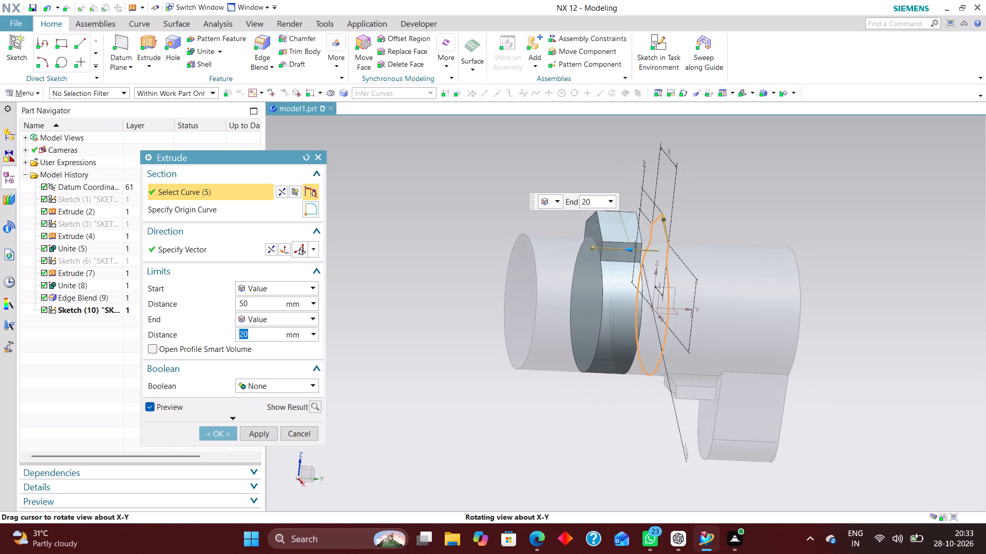
middle_drag(778, 236, 778, 241)
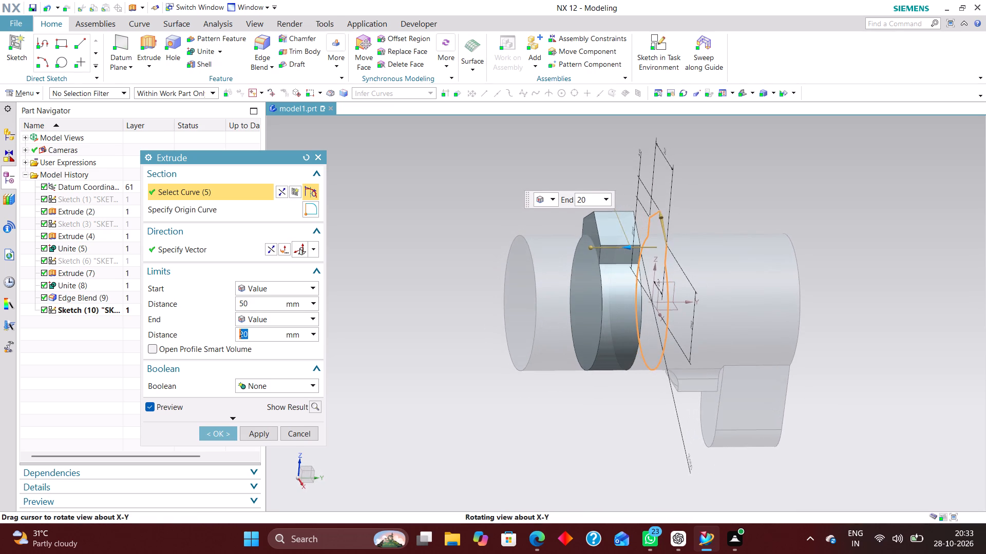
middle_drag(778, 241, 776, 241)
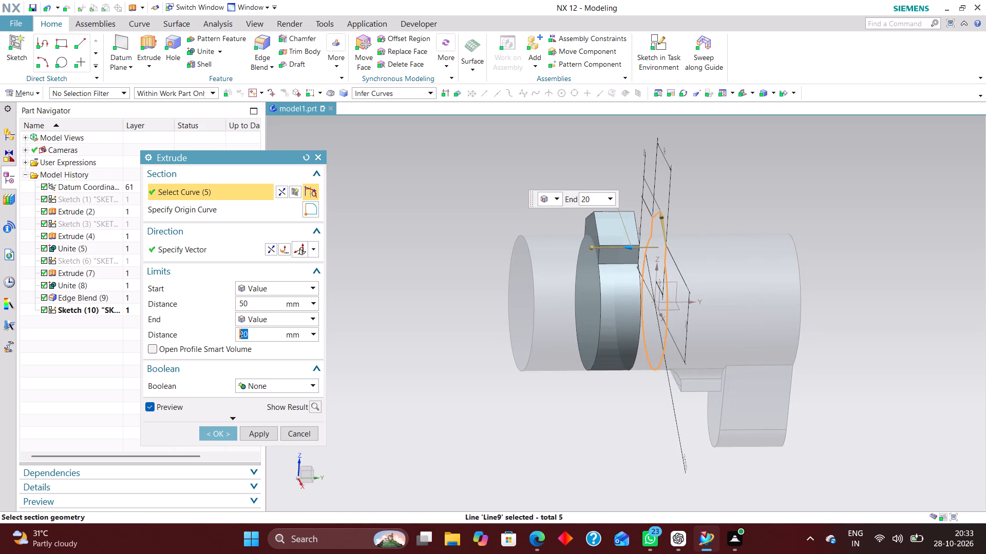
right_drag(850, 206, 676, 195)
scroll(606, 272, up, 2)
drag(593, 258, 486, 249)
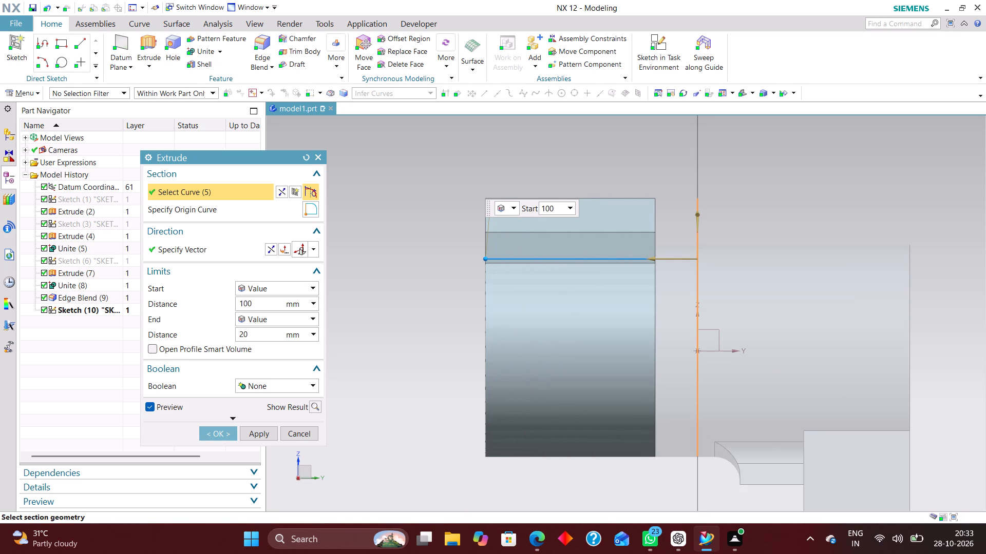
drag(486, 249, 486, 249)
Set the profile extrusion's end distance to 80 mm and create it as a separate body.
drag(649, 260, 545, 264)
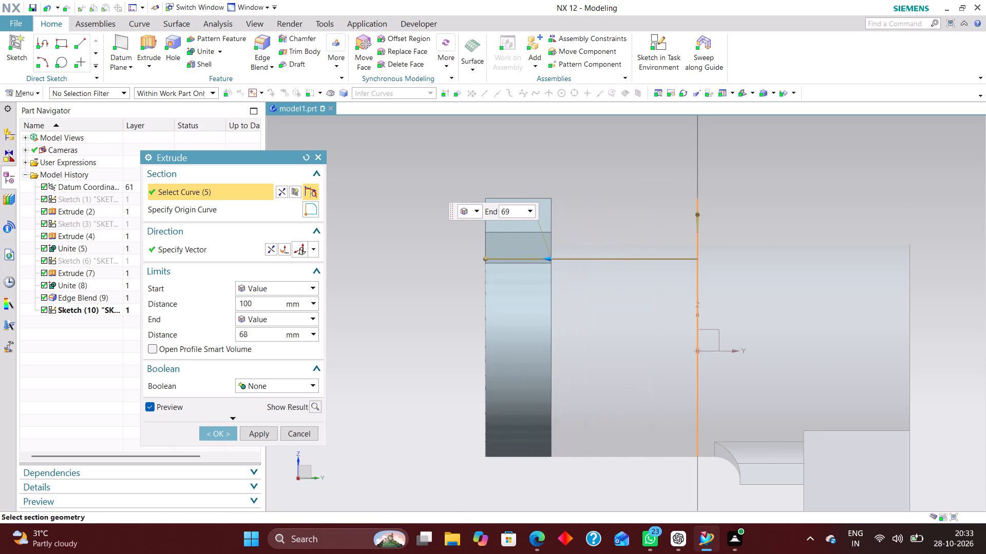
drag(545, 264, 537, 260)
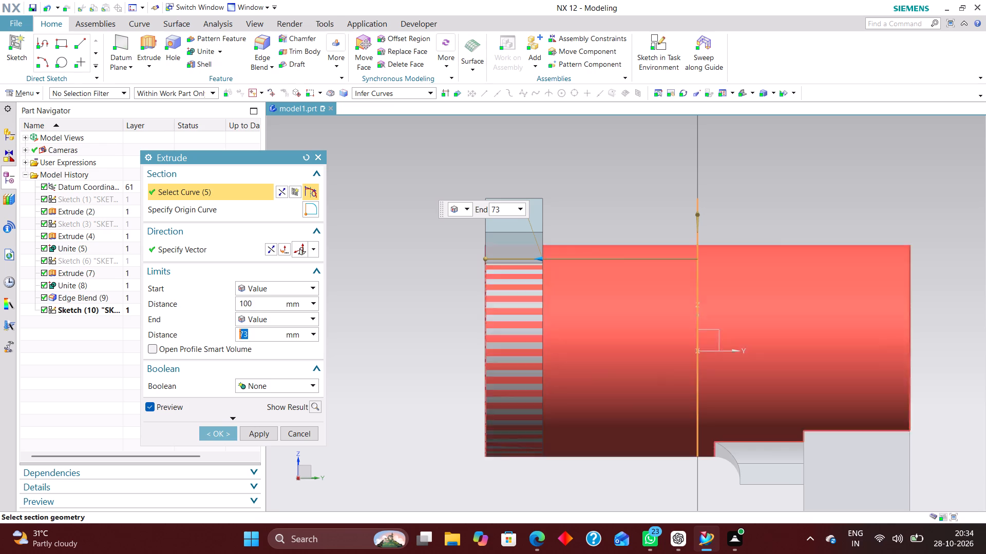
scroll(664, 208, down, 1)
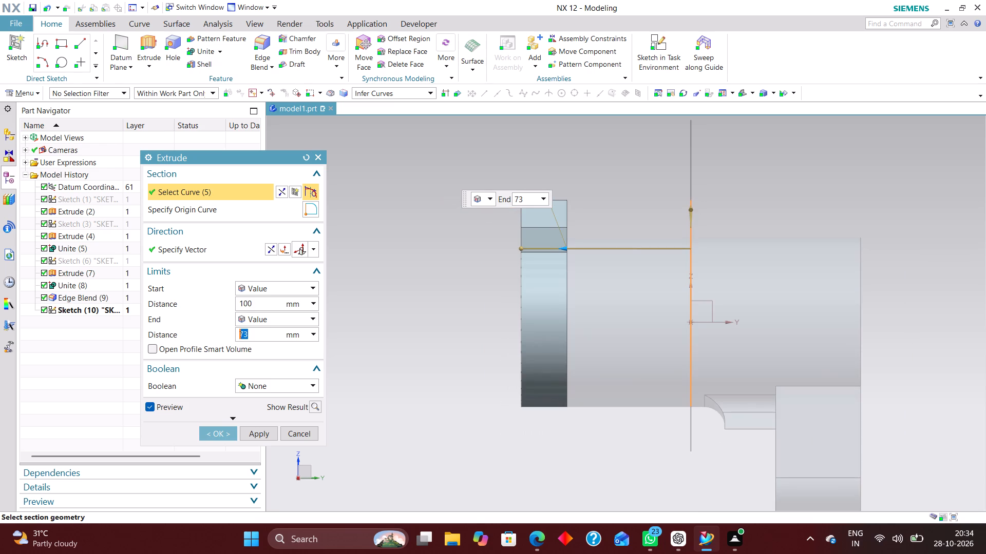
scroll(569, 256, up, 2)
drag(564, 244, 541, 240)
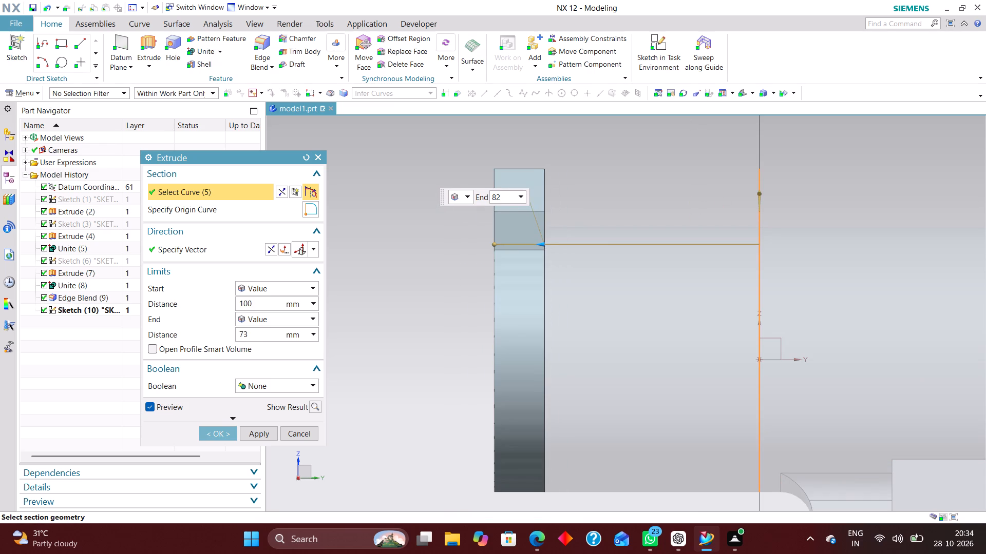
drag(541, 240, 536, 240)
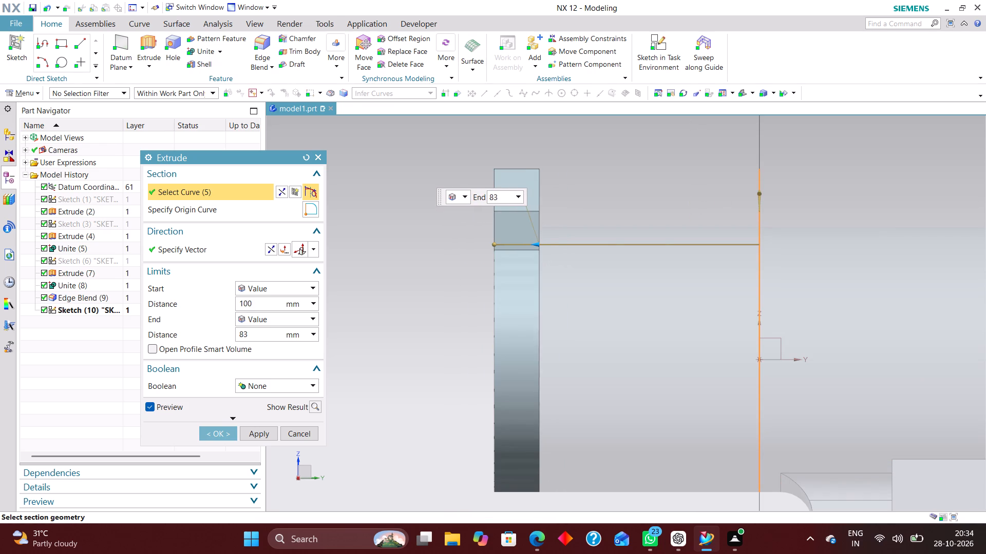
drag(536, 240, 532, 239)
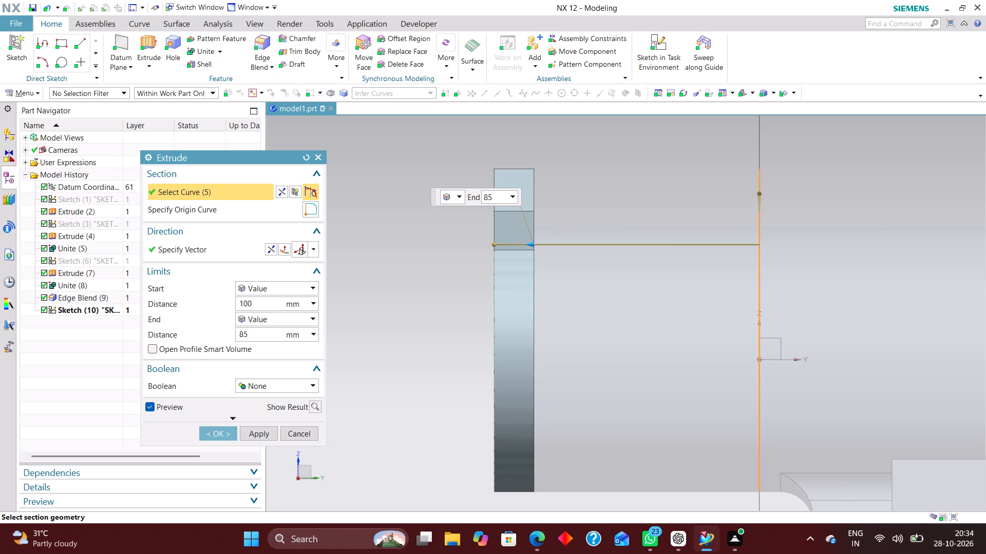
drag(532, 239, 540, 239)
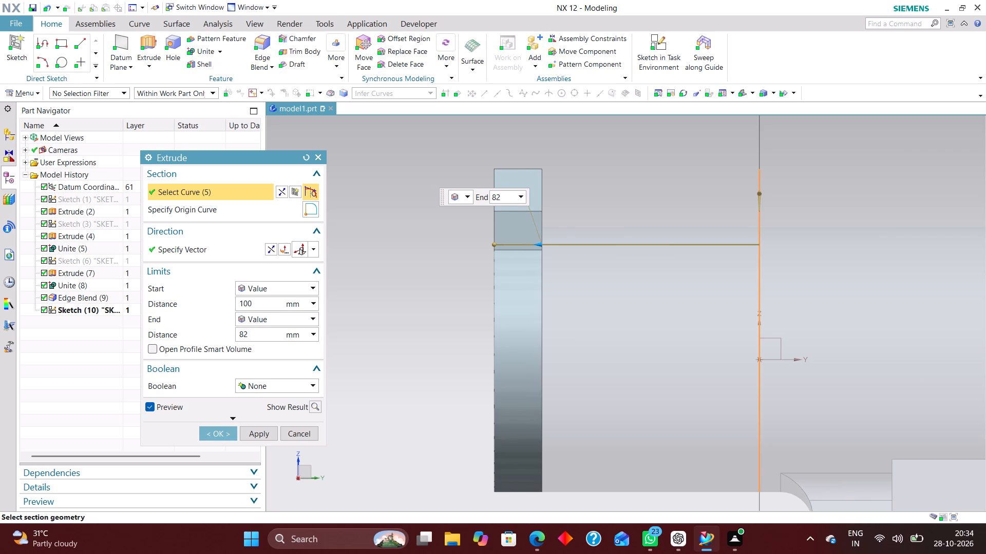
drag(540, 239, 545, 239)
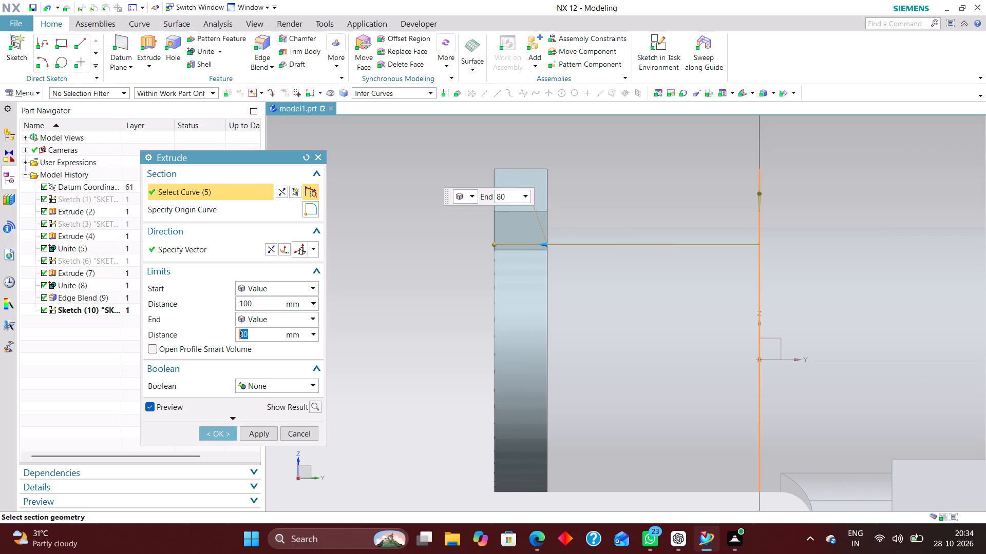
click(213, 431)
Unite the new peaked collar body with the main cylinder as the target.
middle_drag(407, 316, 435, 316)
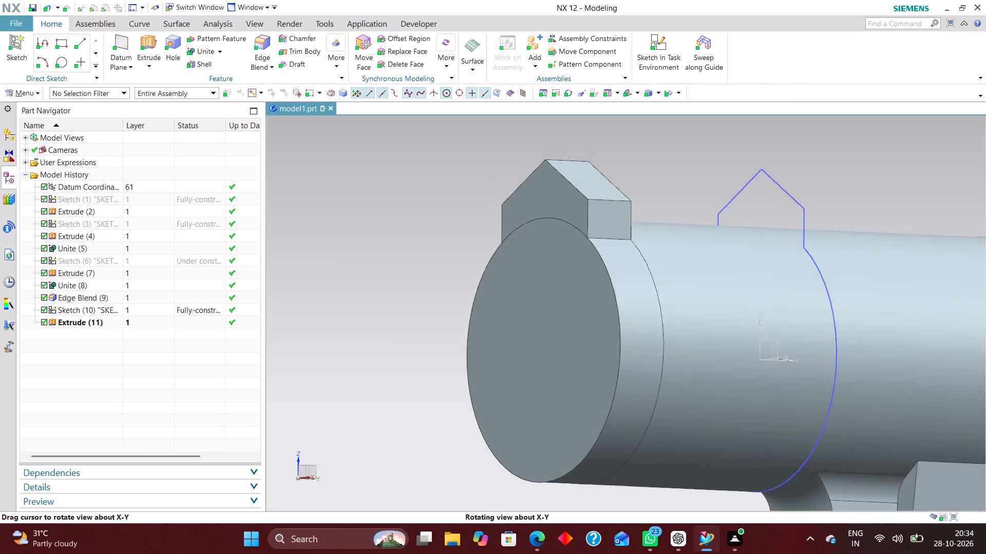
middle_drag(435, 316, 431, 328)
click(205, 54)
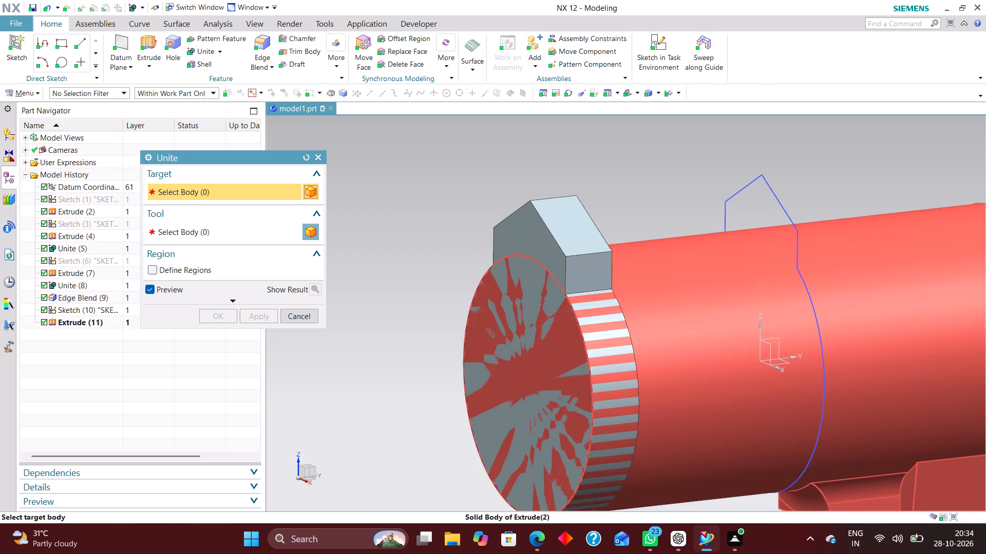
click(681, 289)
click(608, 266)
click(218, 311)
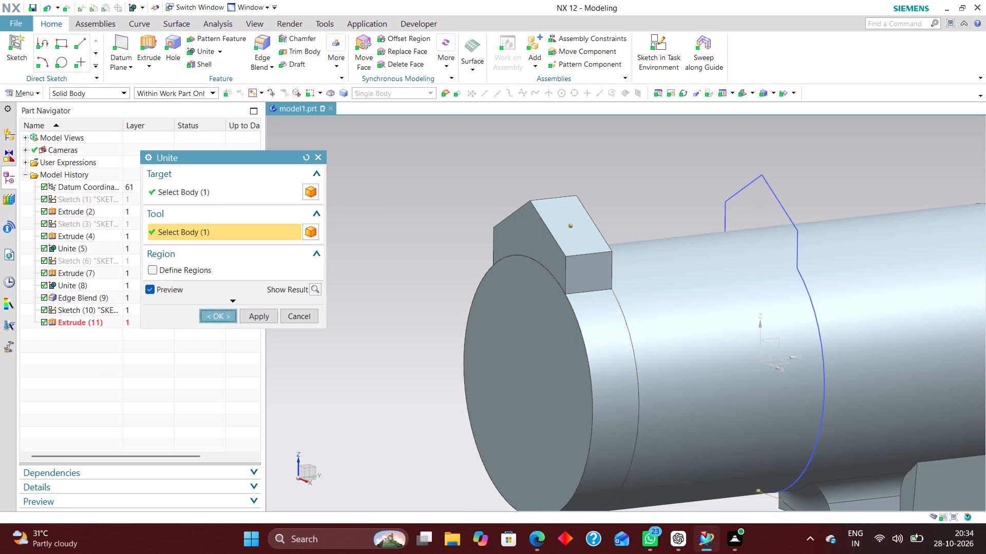
Hide the peaked profile sketch.
scroll(409, 319, down, 2)
right_drag(648, 247, 650, 318)
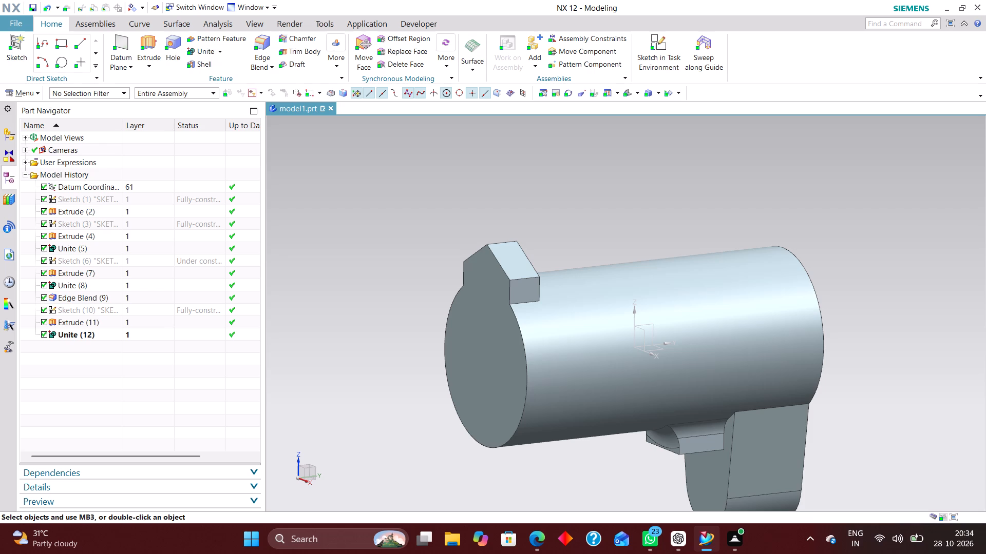
Mirror the peaked collar's extrude feature about the datum plane perpendicular to the cylinder's axis, onto the opposite end.
scroll(536, 230, down, 2)
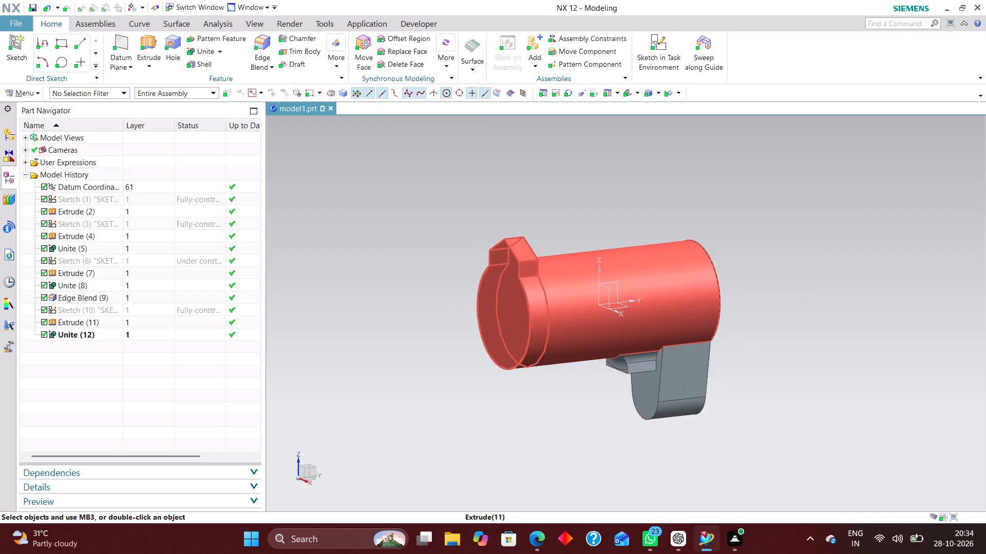
middle_drag(707, 204, 696, 207)
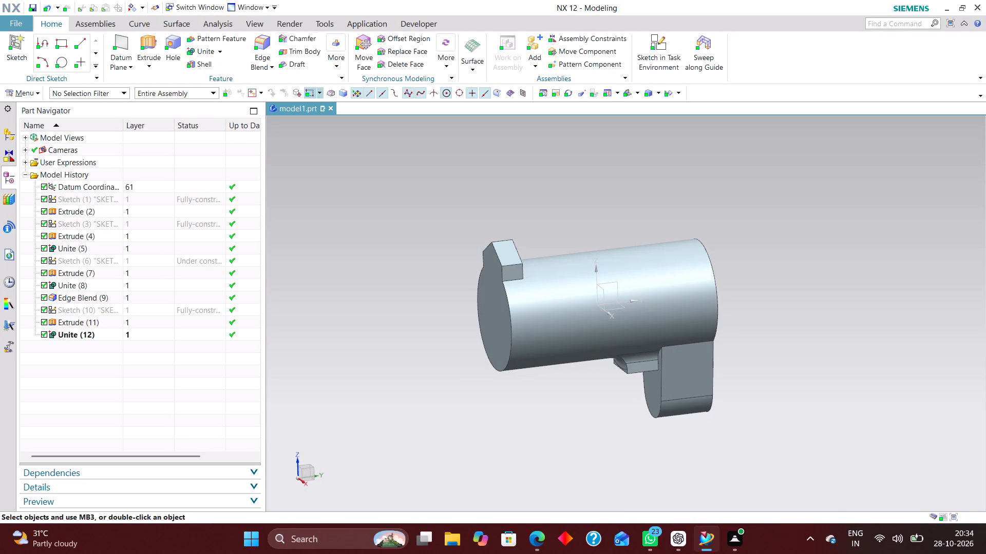
click(329, 60)
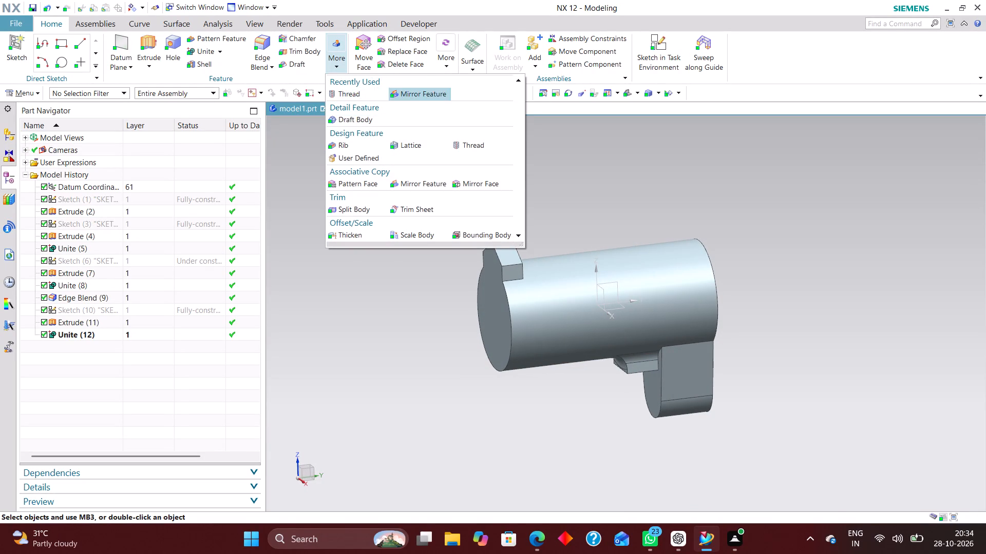
click(410, 92)
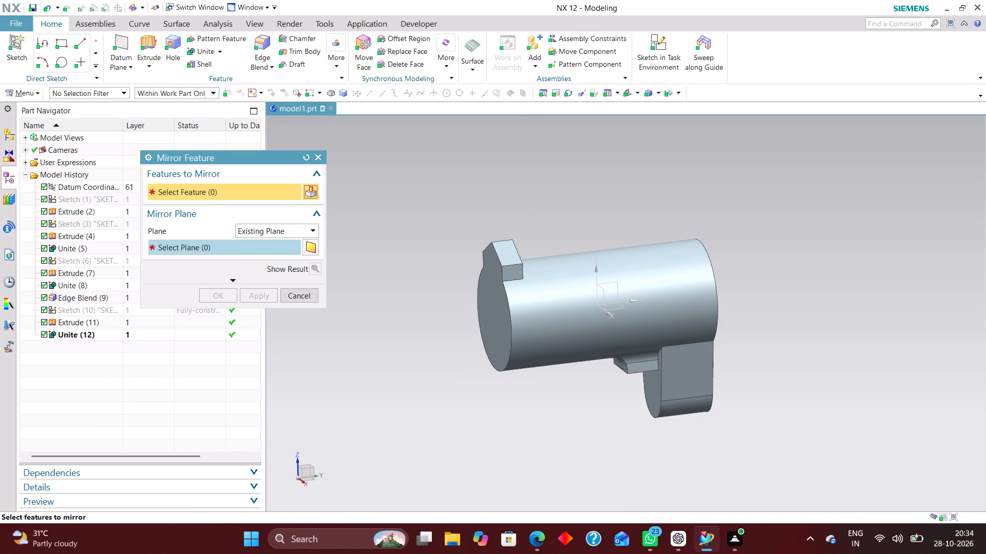
click(96, 332)
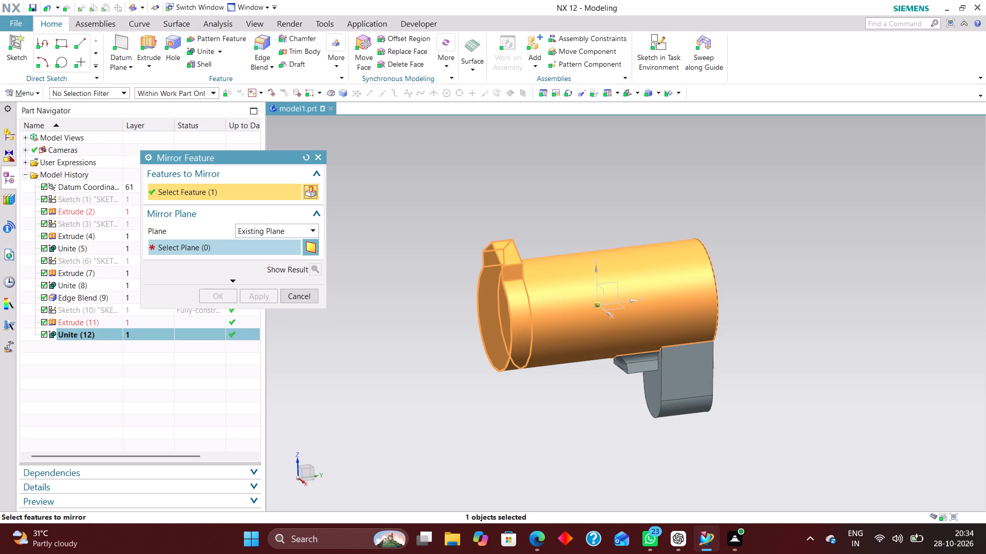
click(100, 323)
click(304, 156)
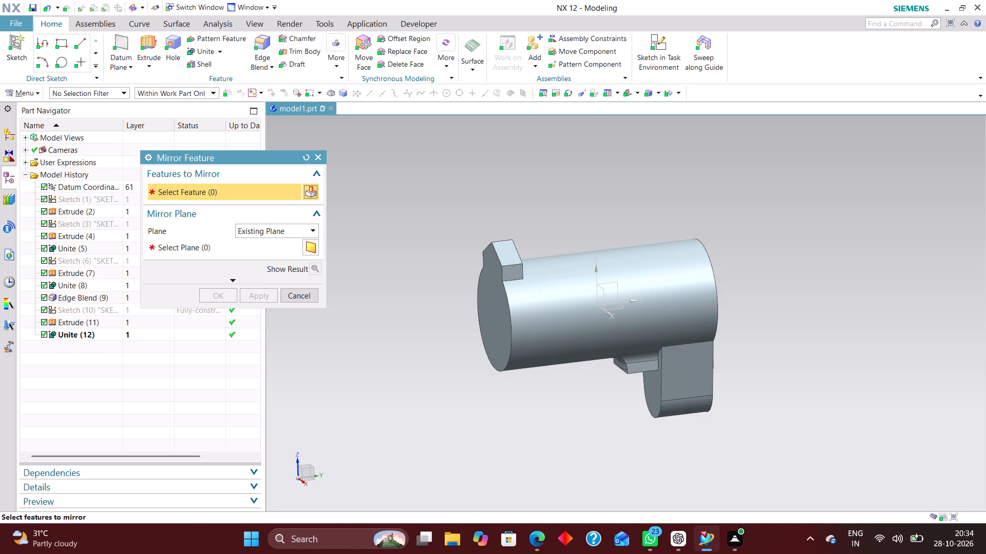
click(84, 320)
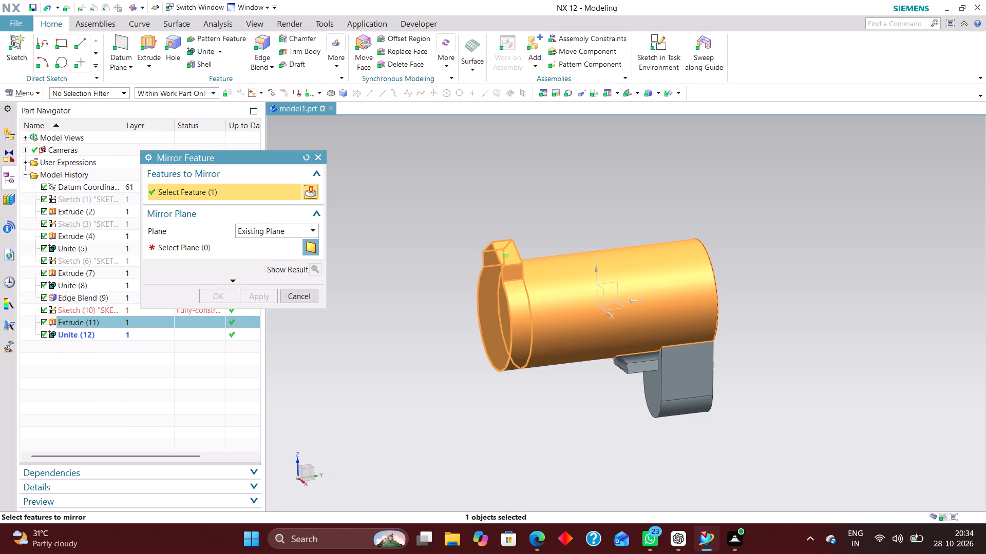
click(194, 245)
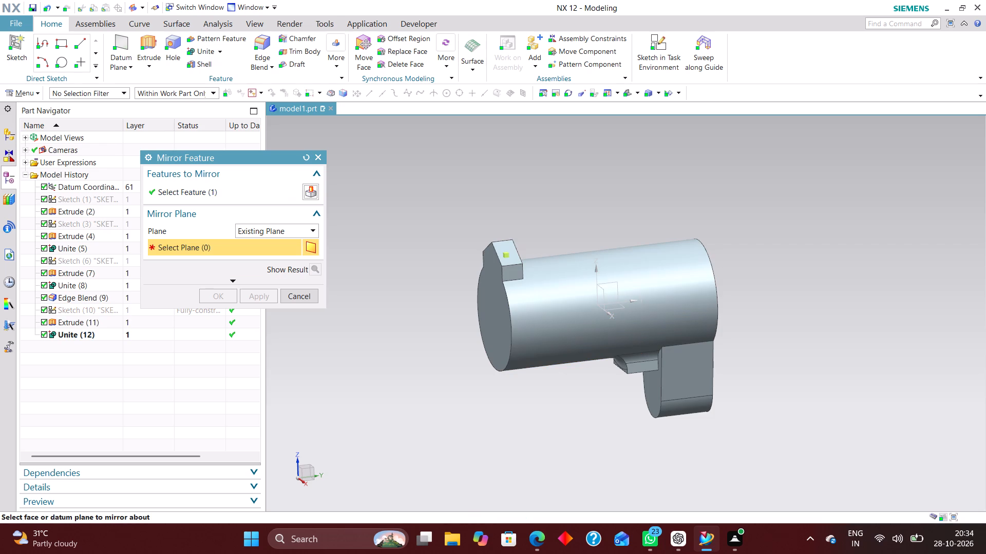
click(603, 295)
click(215, 297)
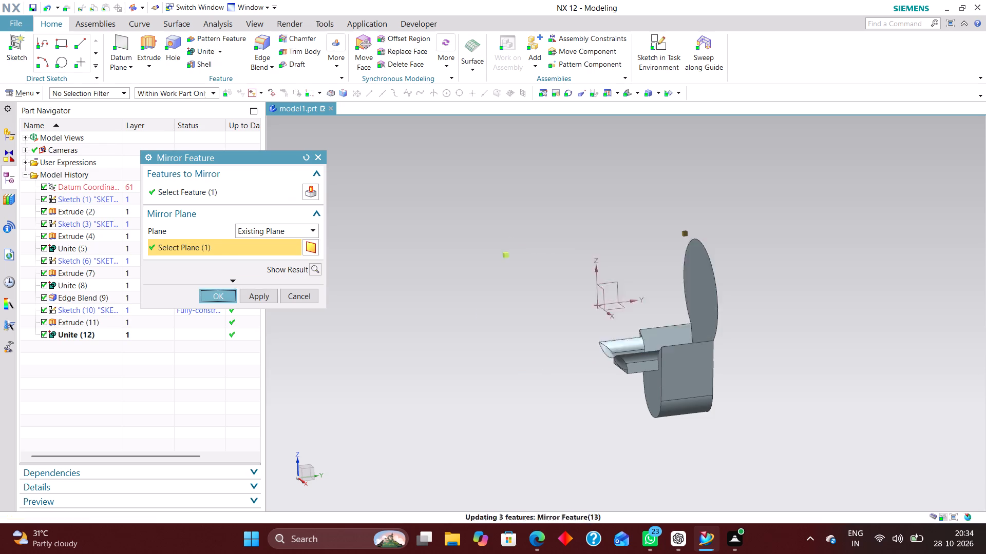
Reorder the model history so that the mirror feature comes before the collar's Unite feature.
middle_drag(753, 282, 737, 287)
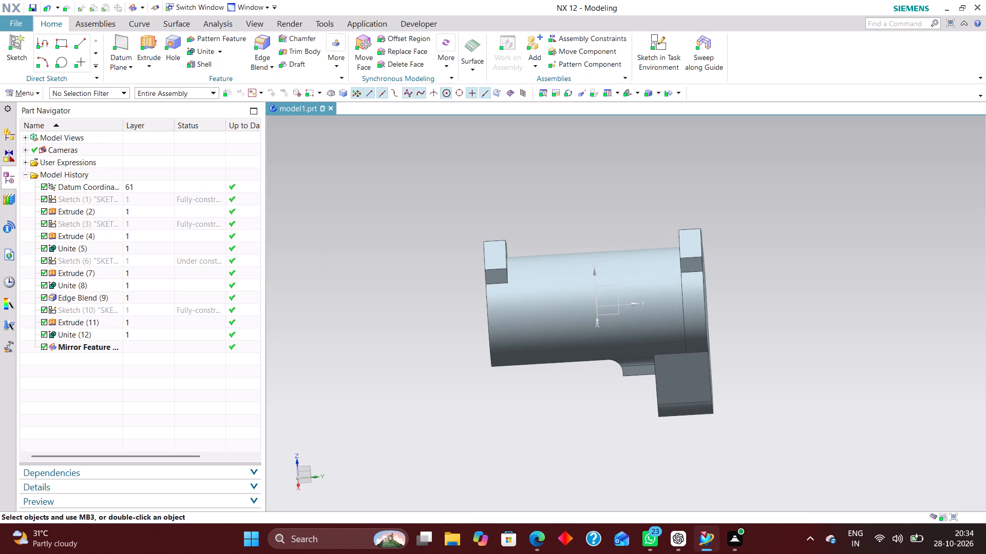
drag(95, 334, 93, 344)
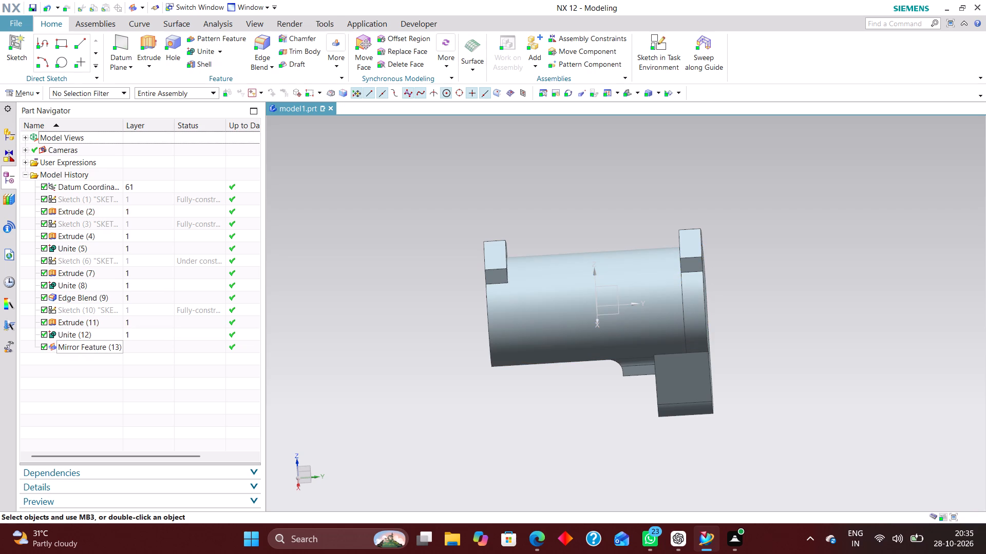
drag(90, 346, 92, 335)
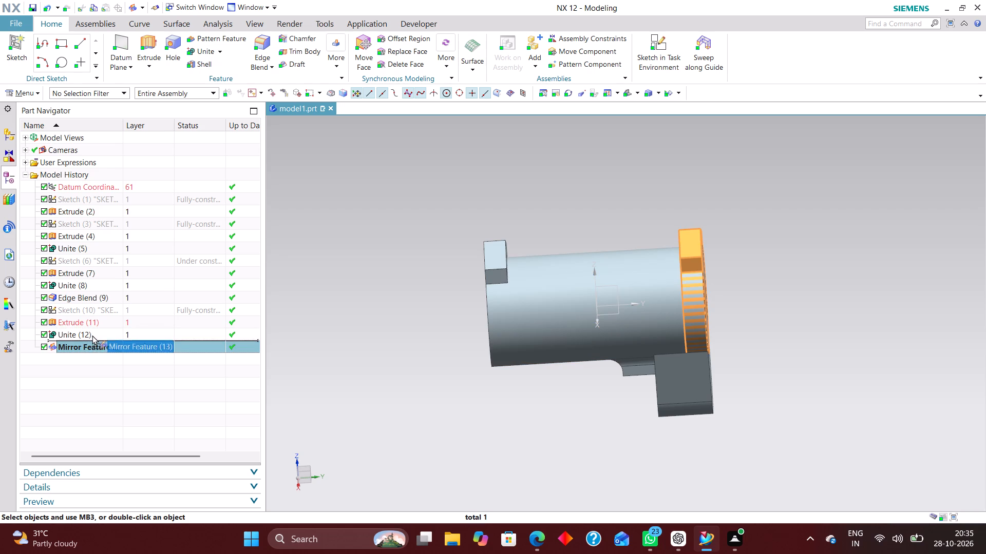
drag(92, 335, 92, 334)
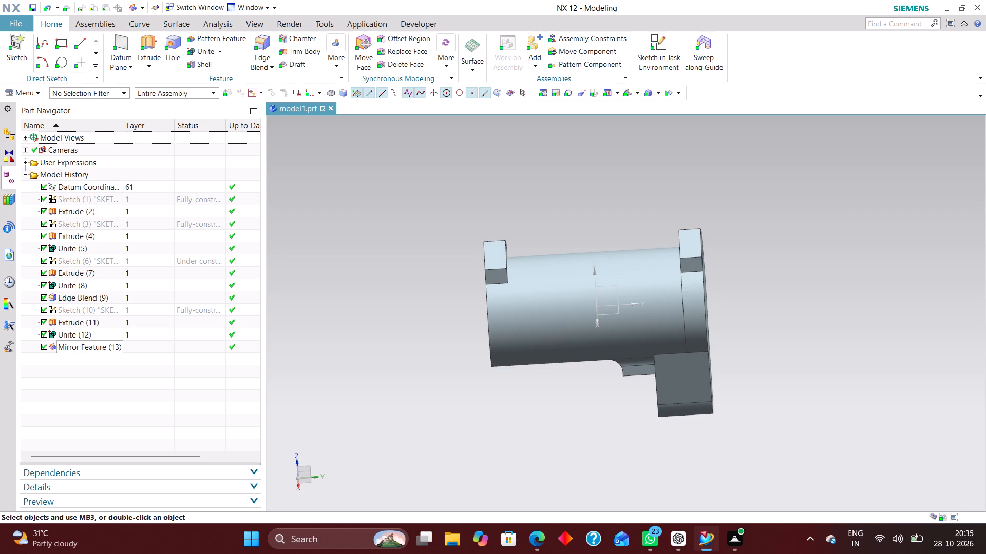
drag(91, 345, 96, 333)
Edit the final Unite feature to add the mirrored collar at the opposite end as a second tool body.
click(107, 349)
right_click(106, 348)
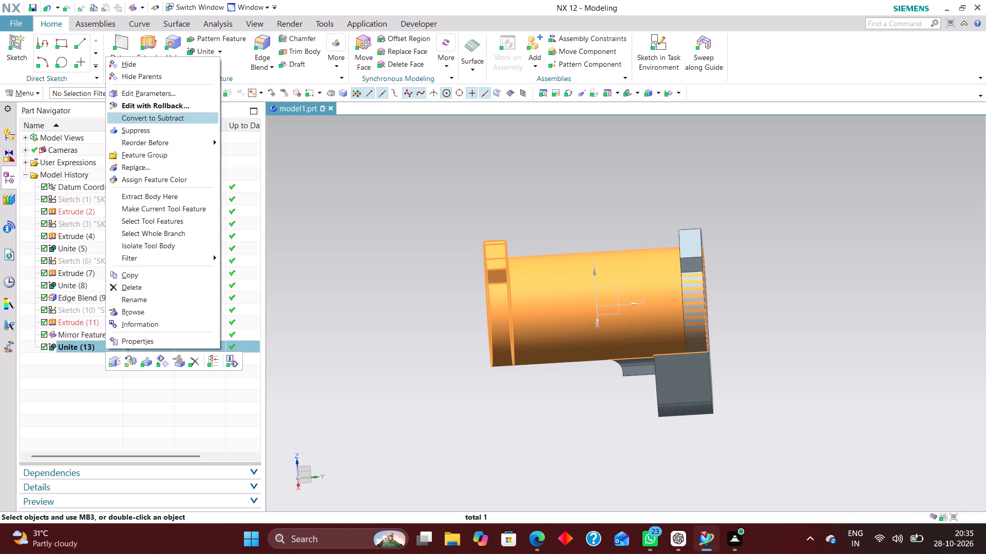
click(168, 102)
click(212, 234)
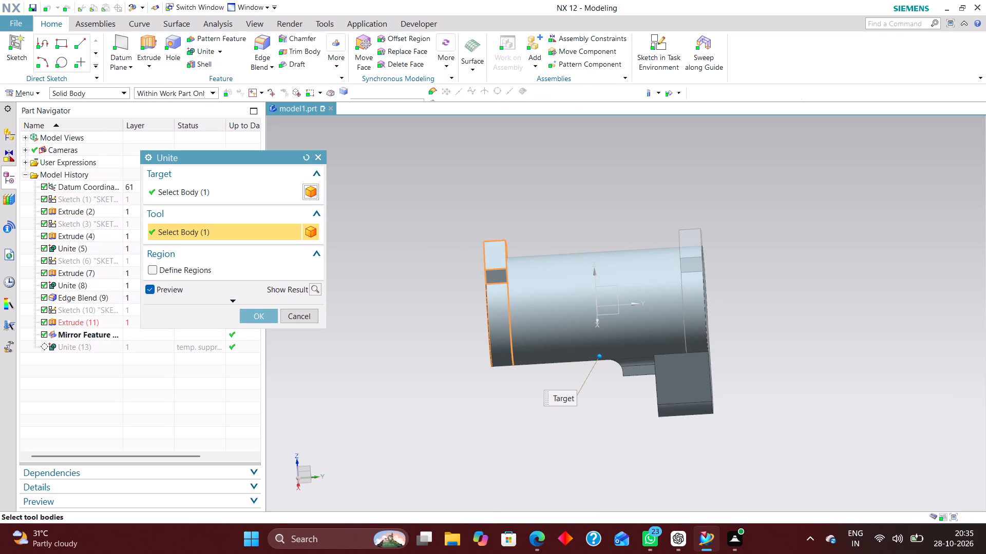
click(692, 248)
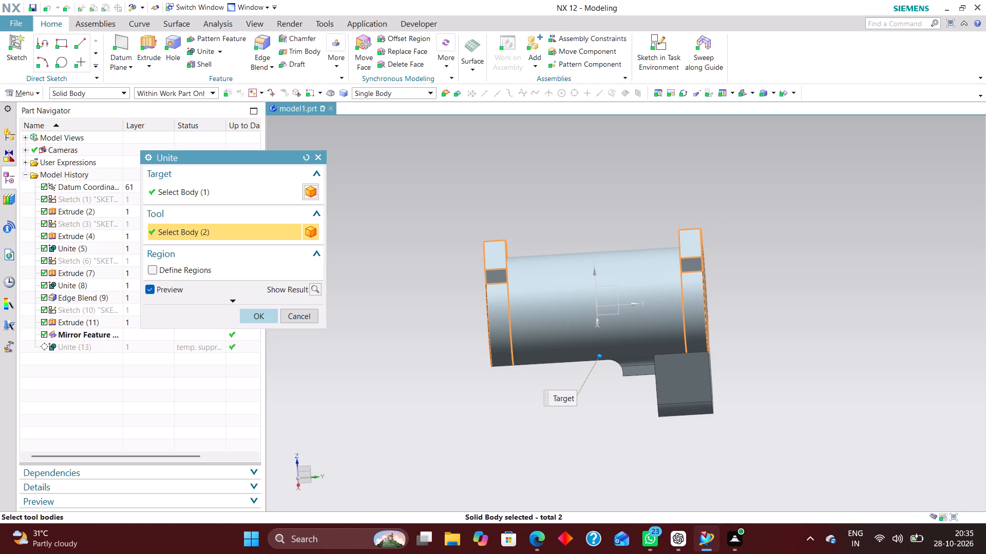
click(264, 313)
Examine the united collars and main cylinder from several angles.
scroll(450, 267, up, 1)
middle_drag(482, 258, 510, 237)
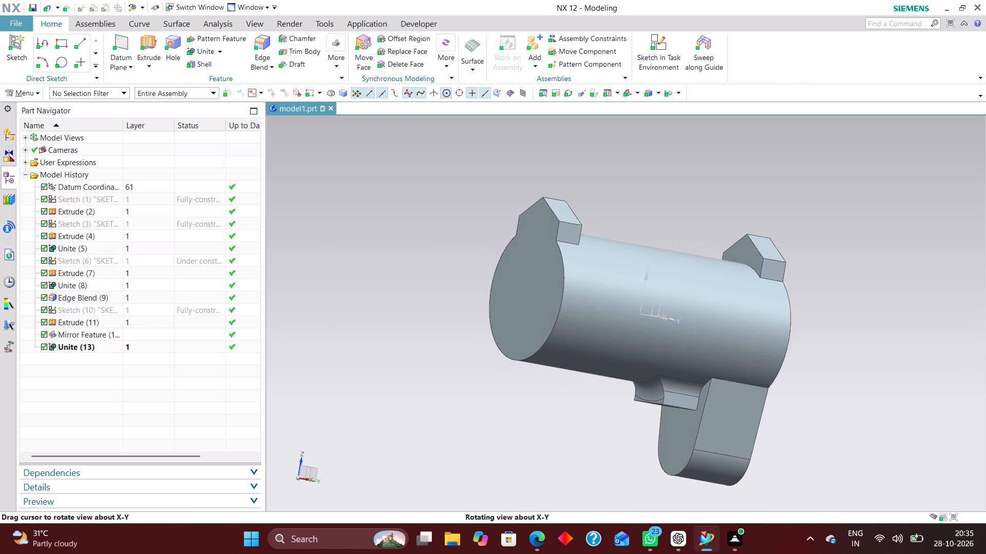
middle_drag(510, 237, 489, 233)
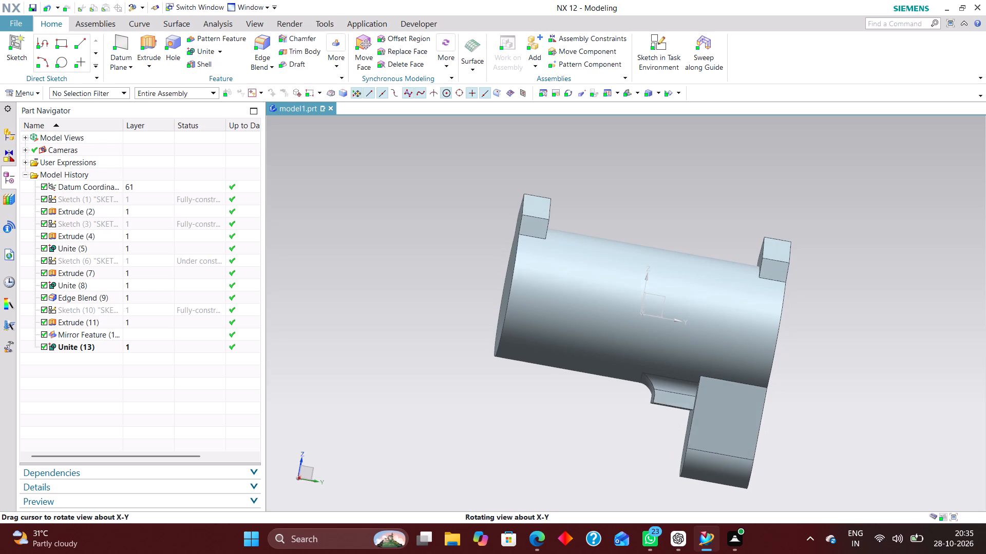
middle_drag(489, 233, 509, 247)
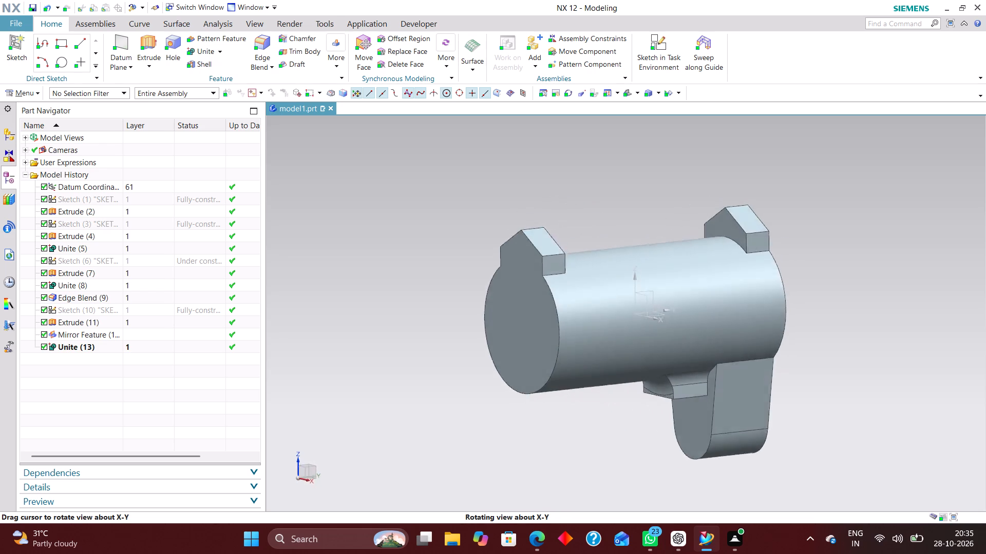
middle_drag(509, 247, 511, 243)
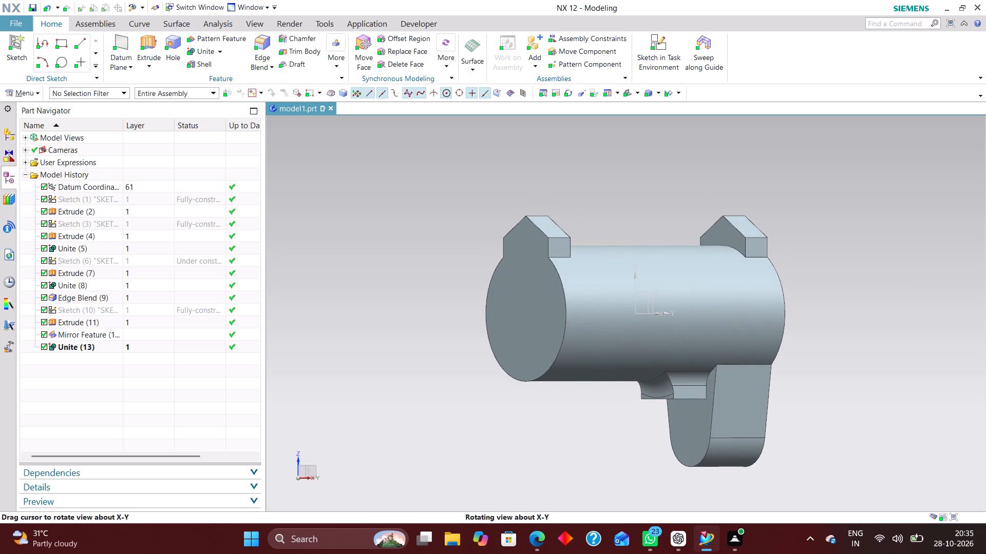
middle_drag(511, 243, 515, 247)
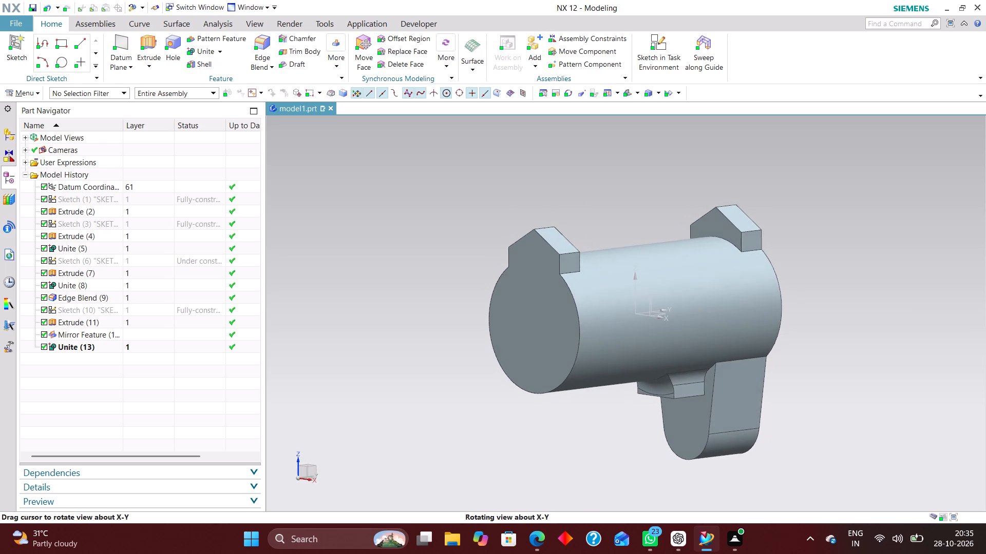
middle_drag(515, 247, 519, 249)
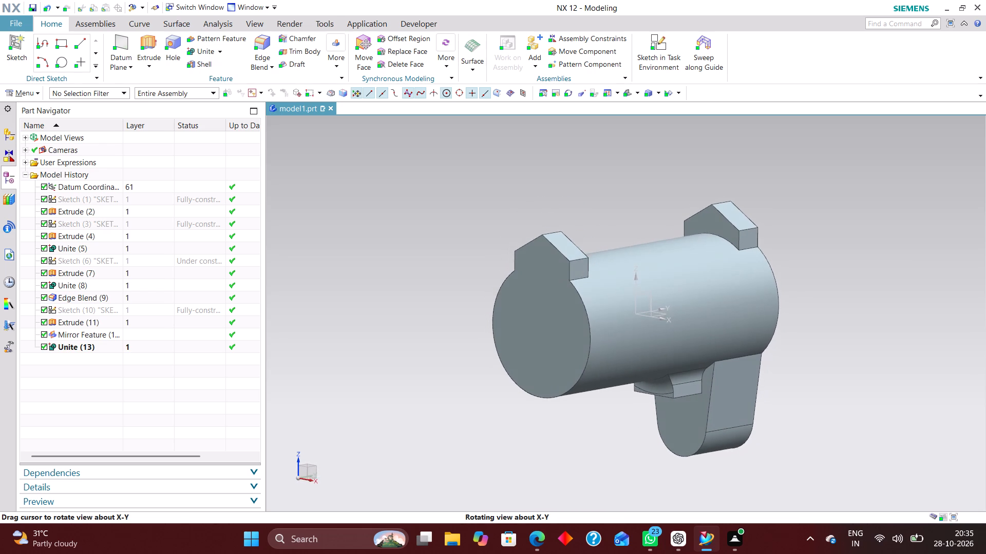
middle_drag(519, 249, 516, 247)
Create a new sketch on the datum plane perpendicular to the cylinder's axis.
click(659, 45)
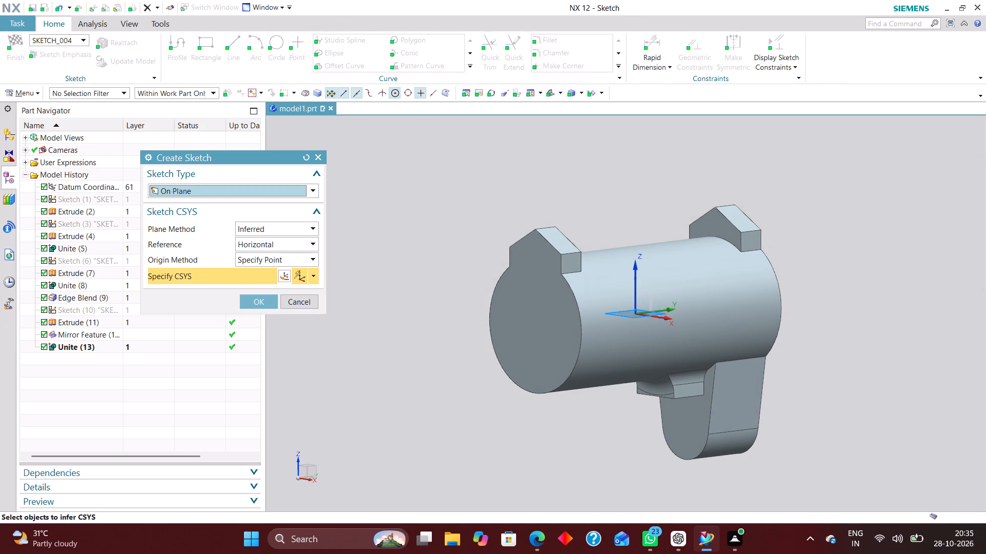
click(648, 300)
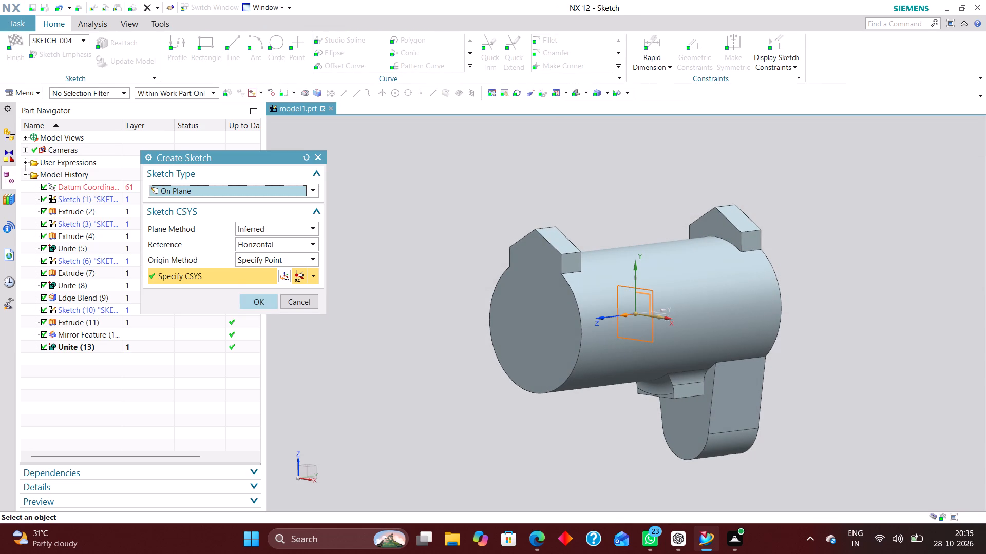
click(255, 301)
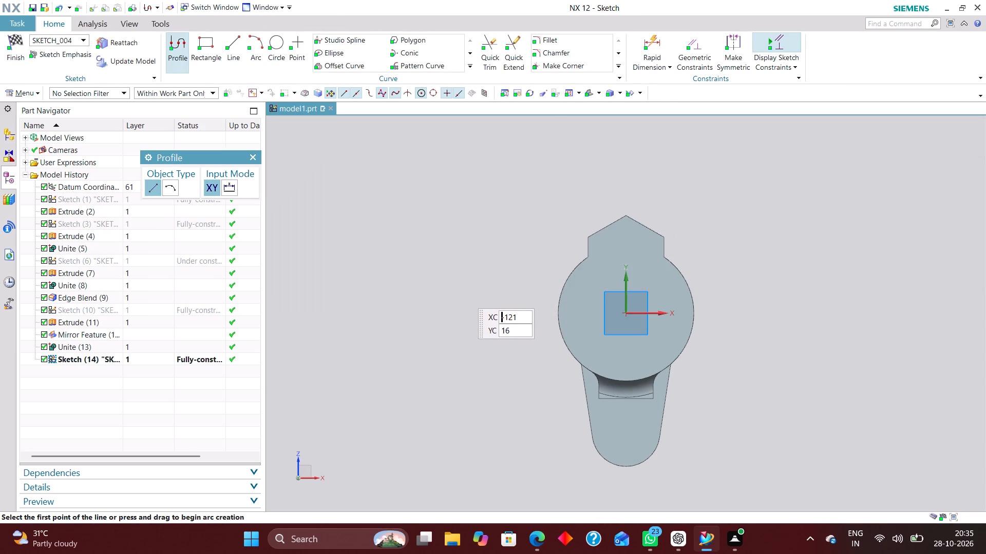
Draw a rectangle about 115 by 30 mm above the collar's peak and stretch its top edge upward.
click(196, 42)
scroll(492, 324, down, 3)
scroll(598, 244, up, 2)
scroll(502, 326, up, 3)
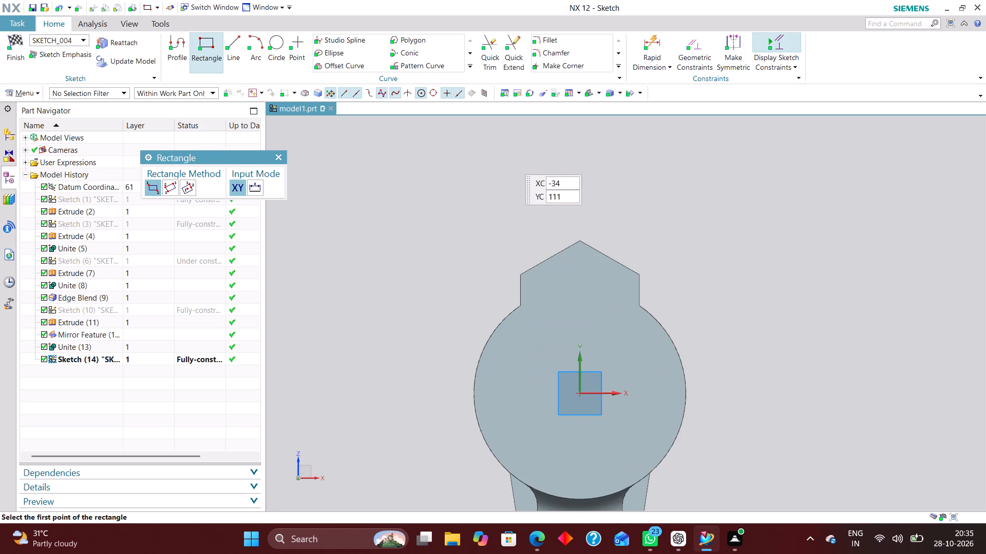
click(494, 141)
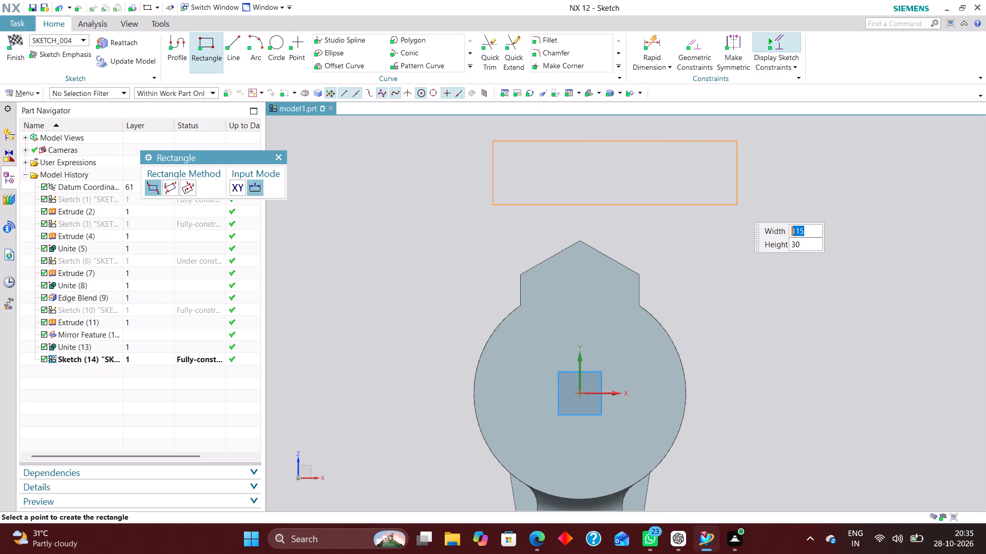
click(737, 205)
click(279, 153)
scroll(617, 245, down, 4)
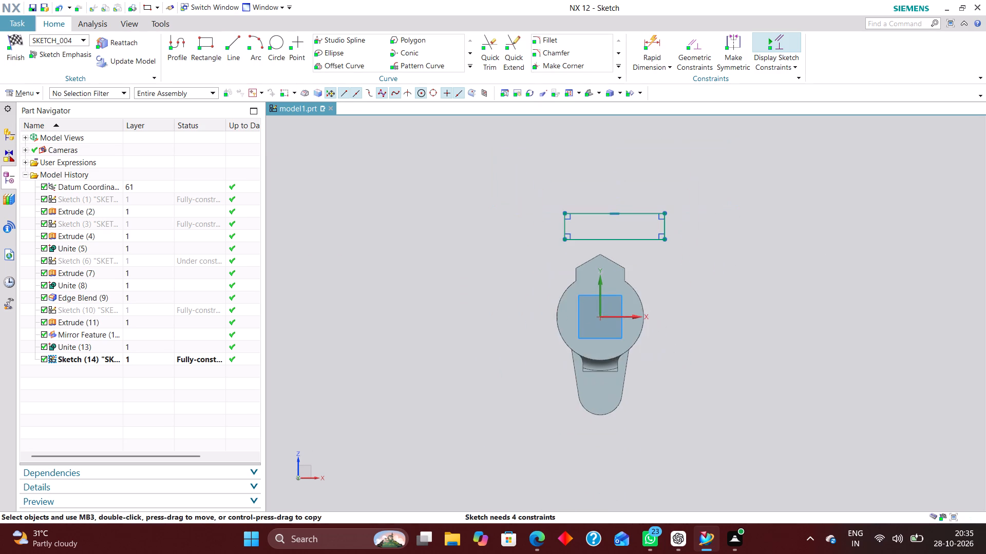
scroll(628, 220, up, 2)
drag(610, 206, 601, 111)
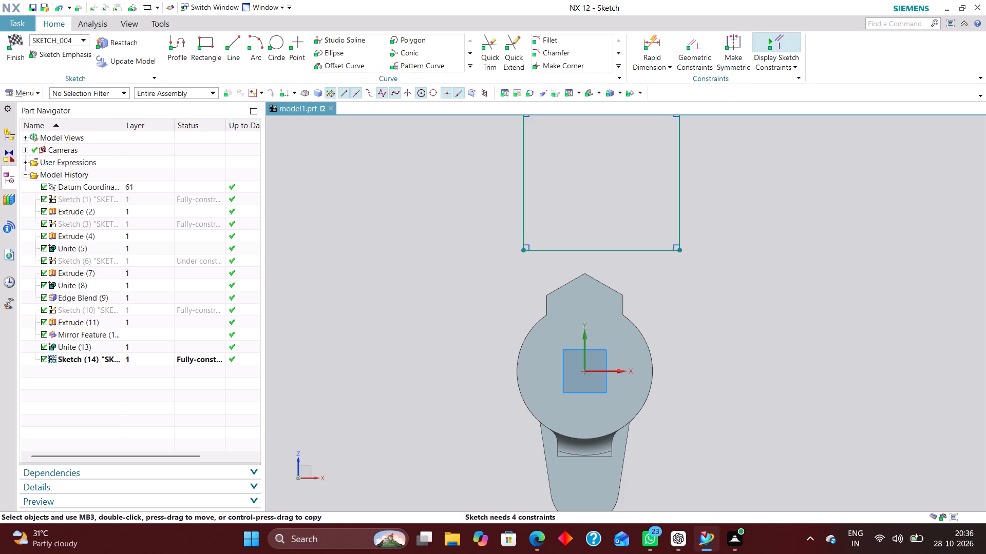
Constrain the midpoint of the rectangle's bottom edge to lie on the sketch's vertical axis.
click(686, 47)
click(179, 195)
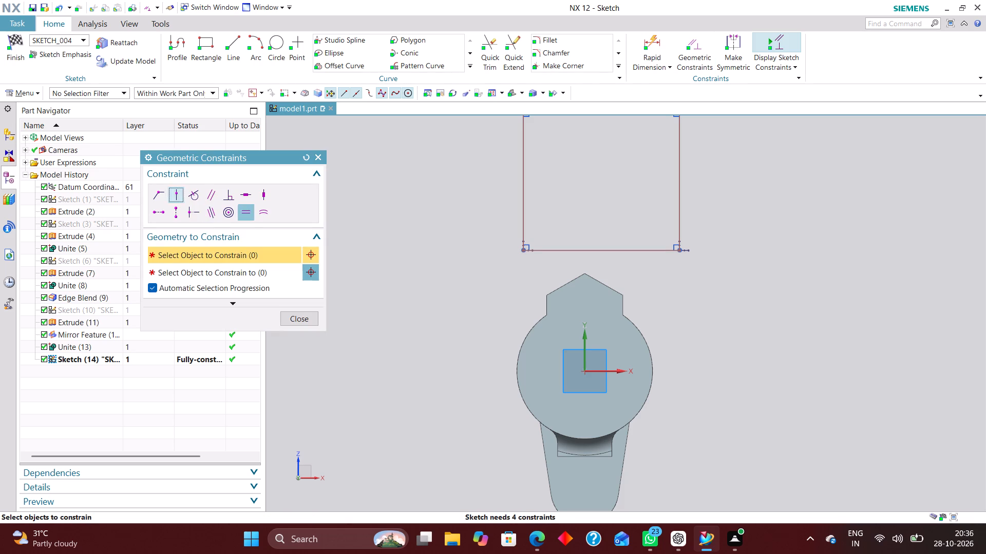
click(604, 251)
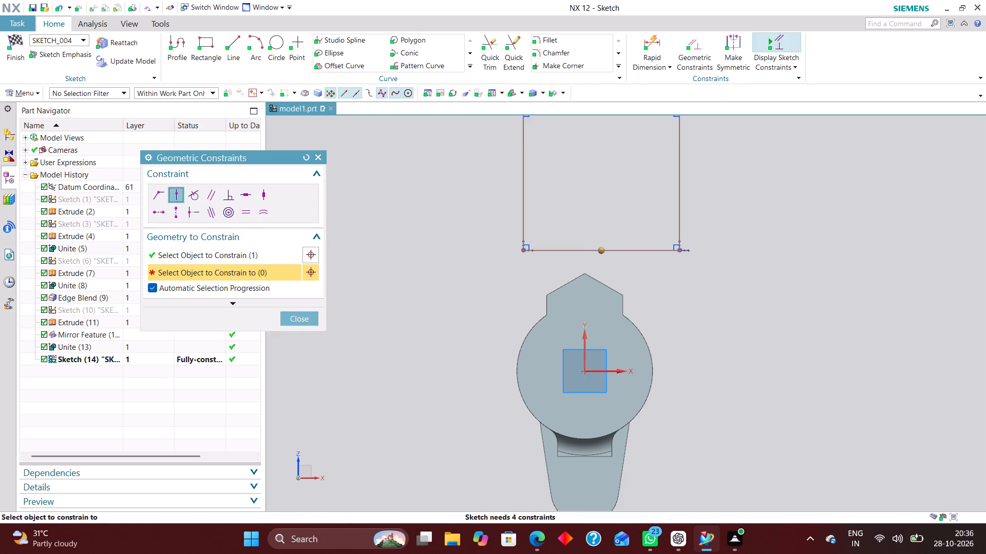
click(583, 345)
Dimension the rectangle's width as 56 mm along its top edge.
scroll(597, 411, down, 1)
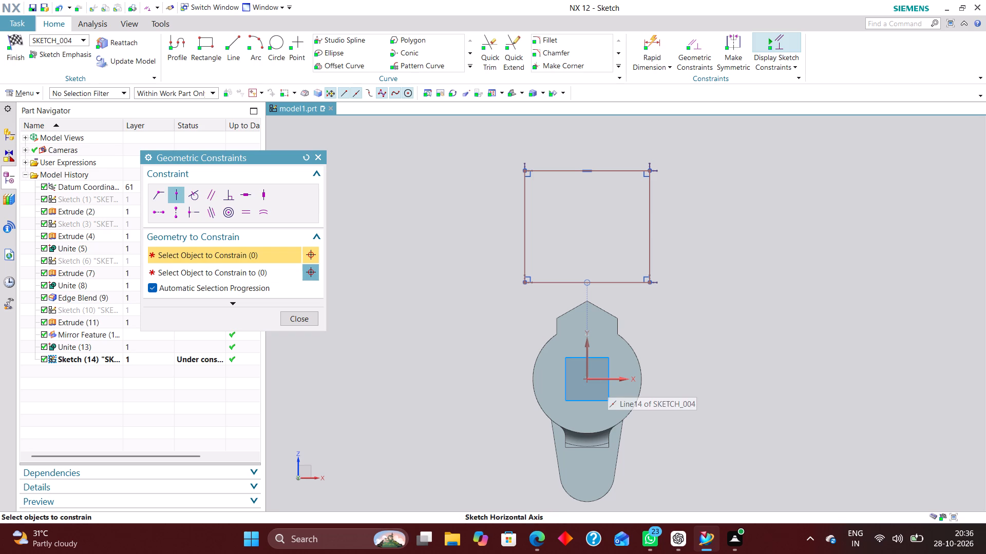
click(654, 41)
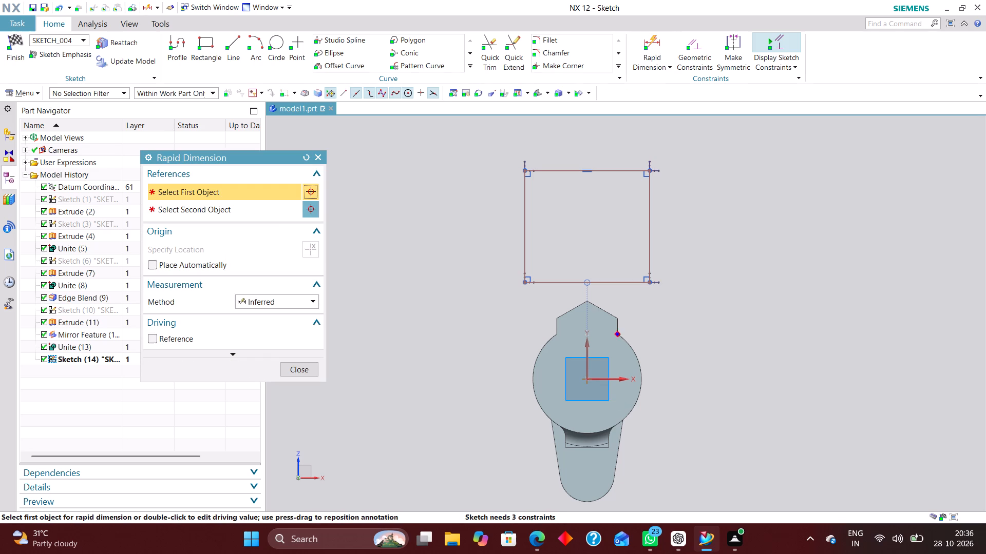
scroll(612, 292, down, 1)
click(610, 196)
click(596, 159)
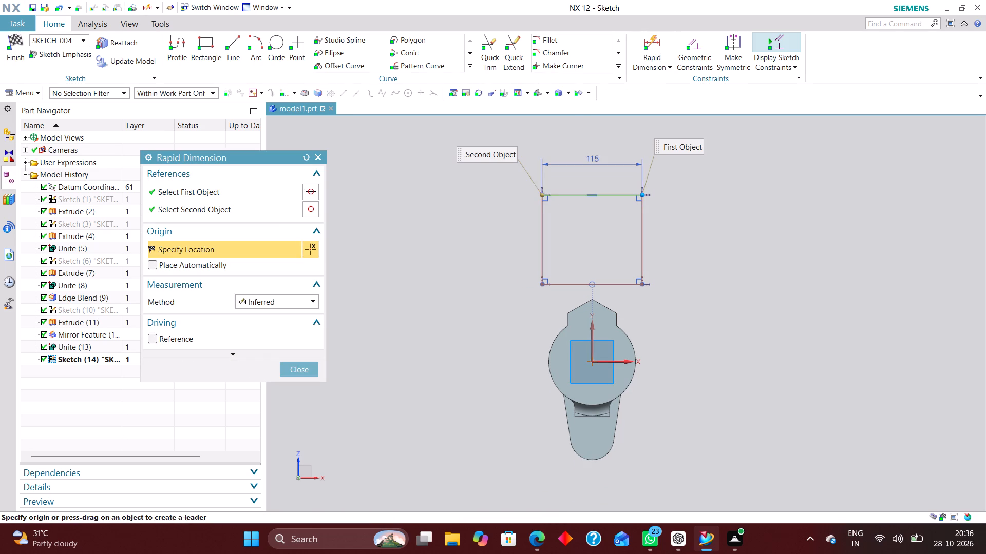
text(56)
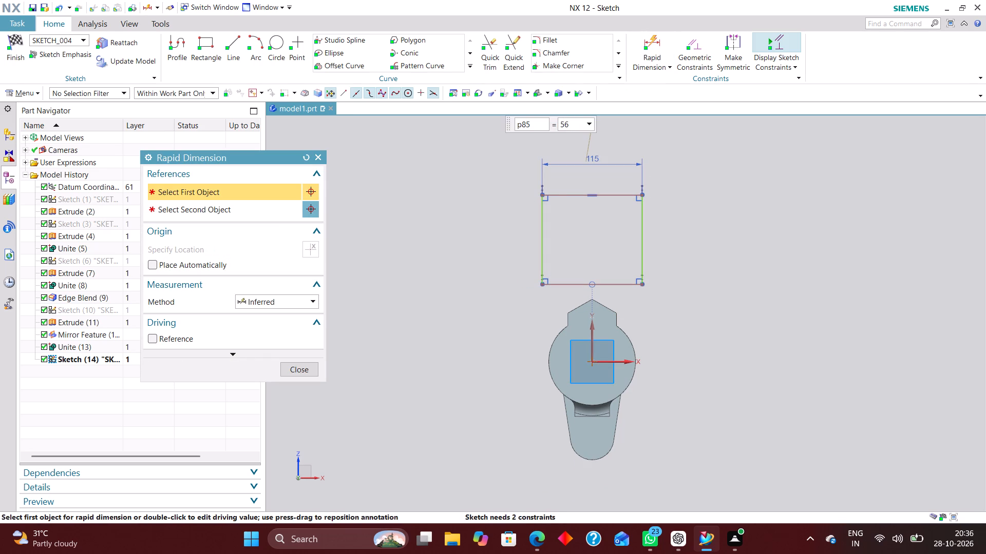
key(Return)
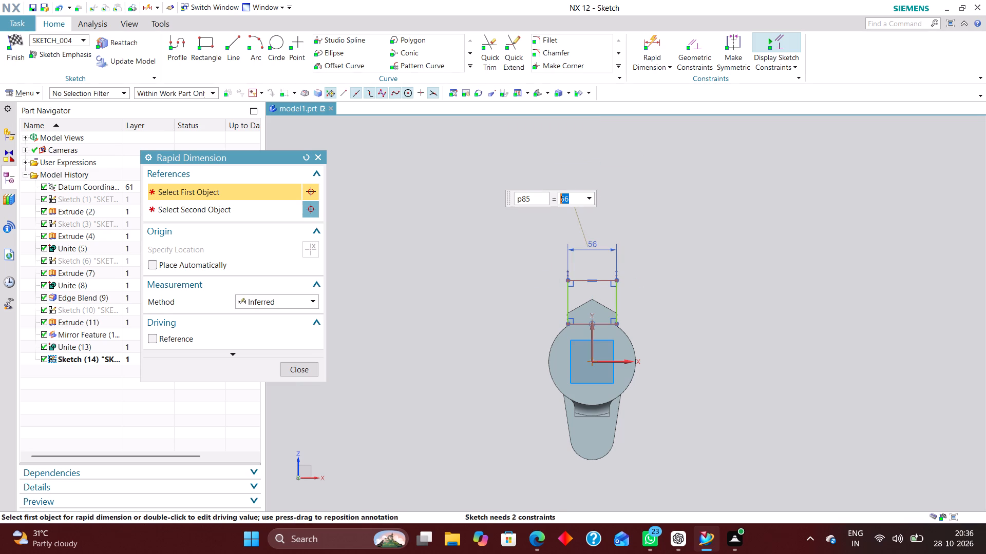
Dimension the rectangle's top edge at 156 mm from the sketch's horizontal axis.
scroll(844, 218, down, 1)
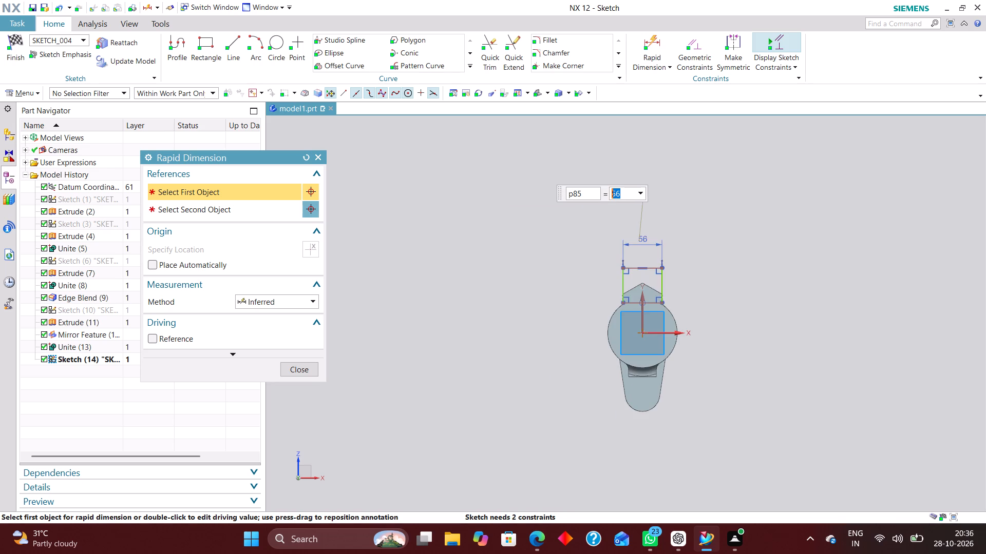
scroll(661, 294, up, 4)
click(651, 370)
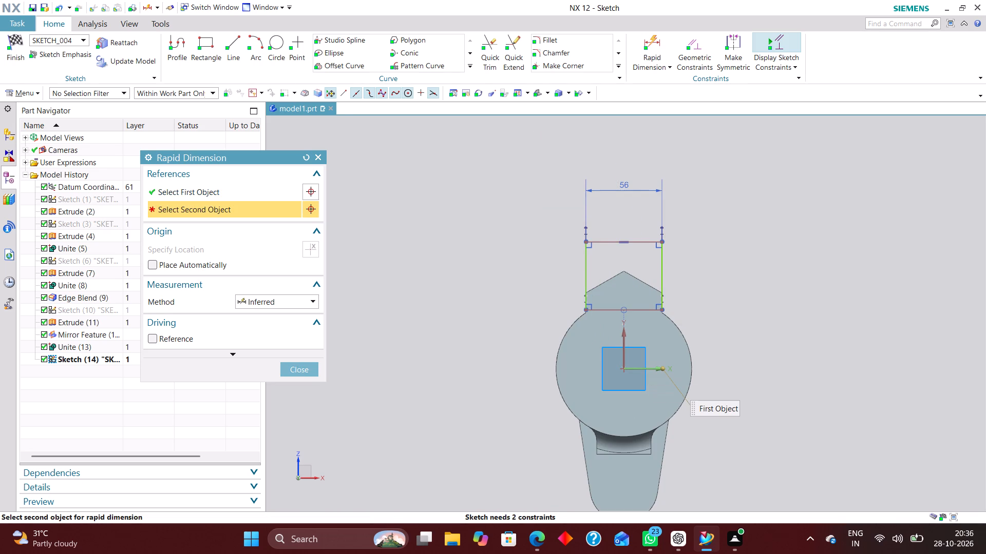
click(647, 240)
click(858, 298)
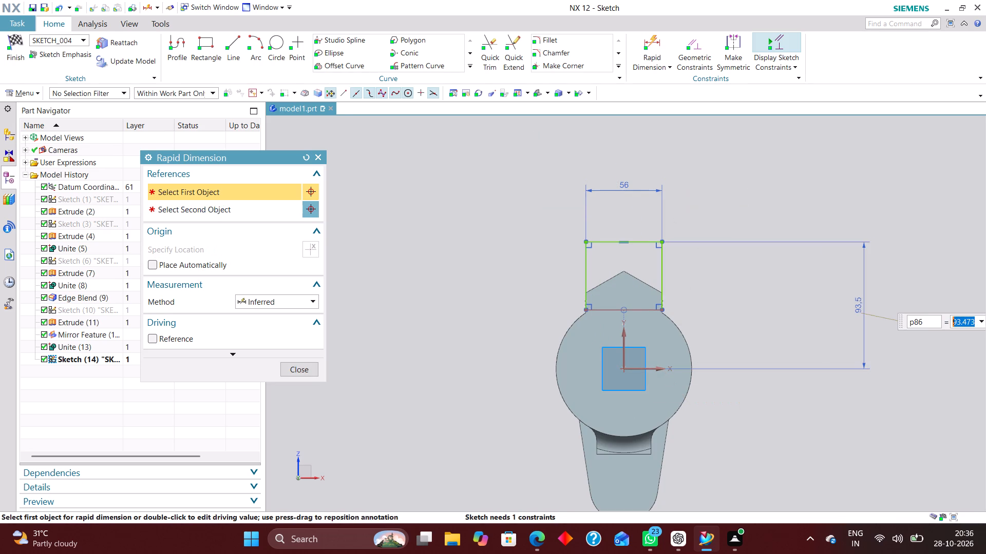
text(156)
key(Return)
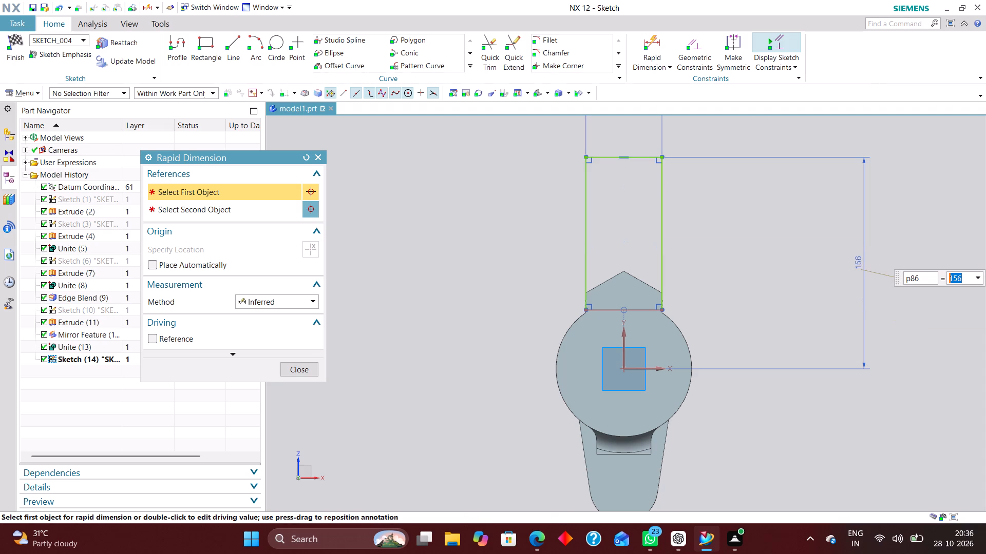
Dimension the rectangle's bottom edge at 50 mm from the sketch's horizontal axis.
click(648, 369)
click(646, 309)
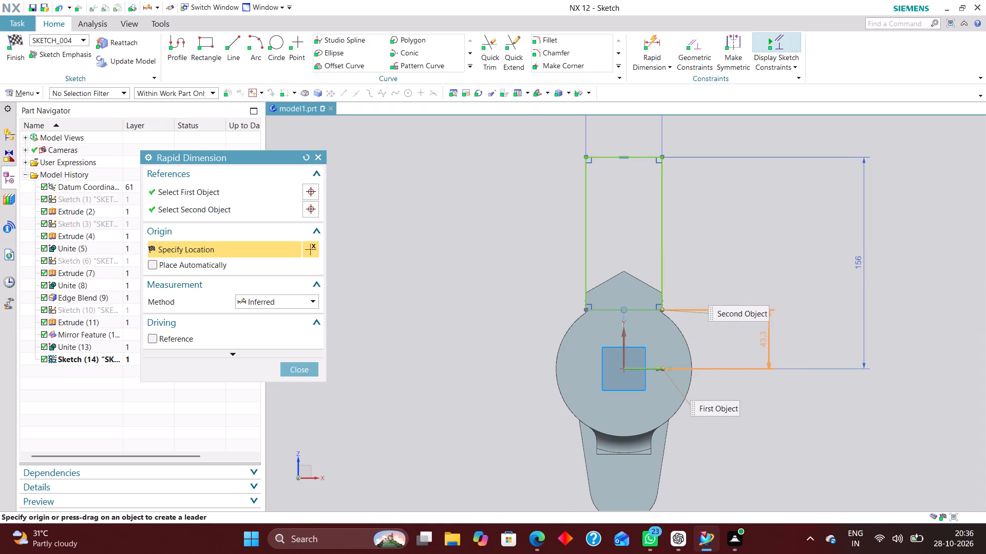
click(753, 337)
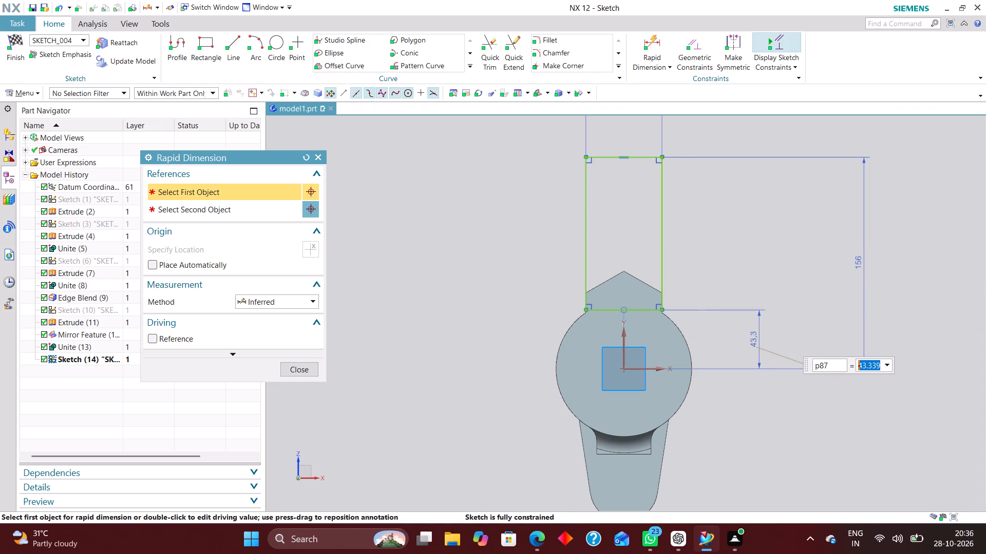
scroll(692, 330, up, 4)
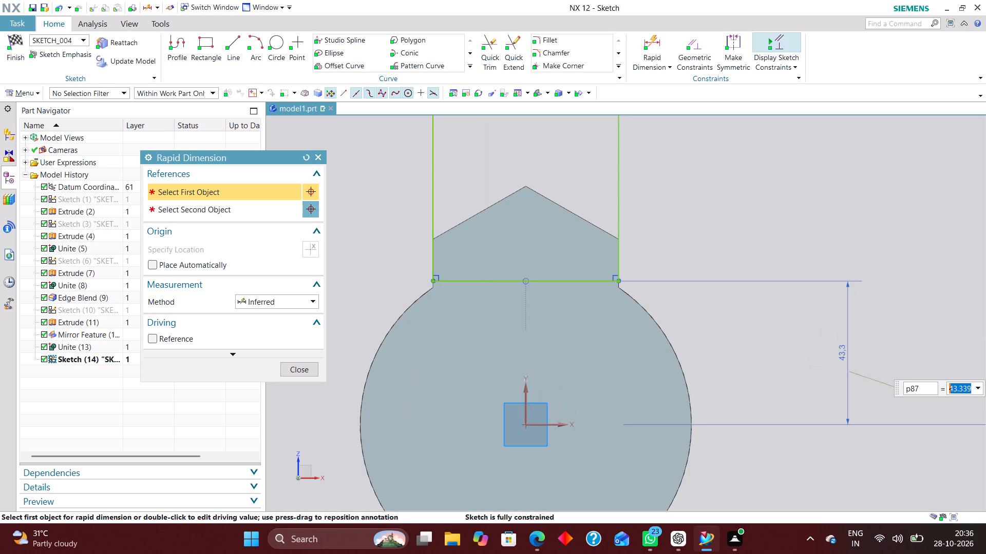
text(50)
key(Return)
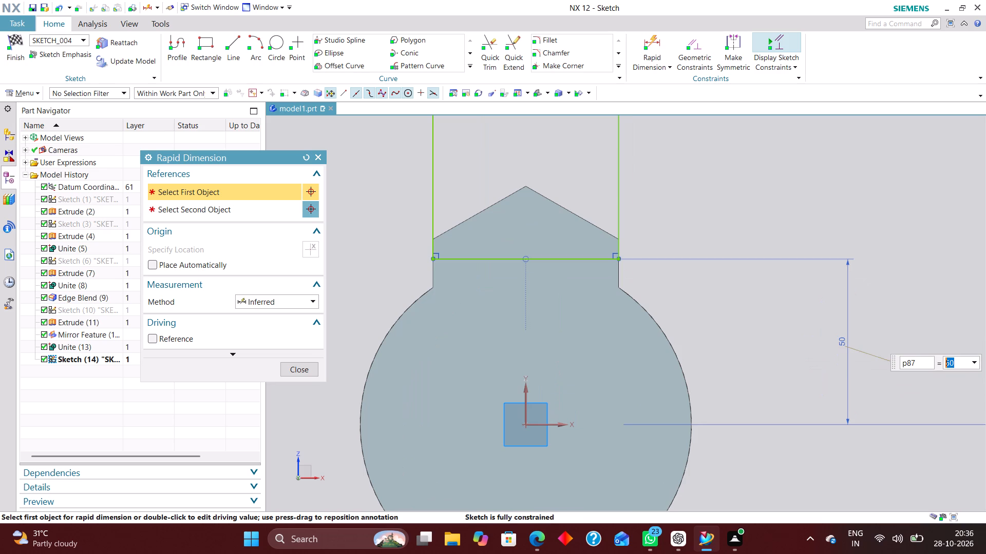
scroll(705, 293, down, 4)
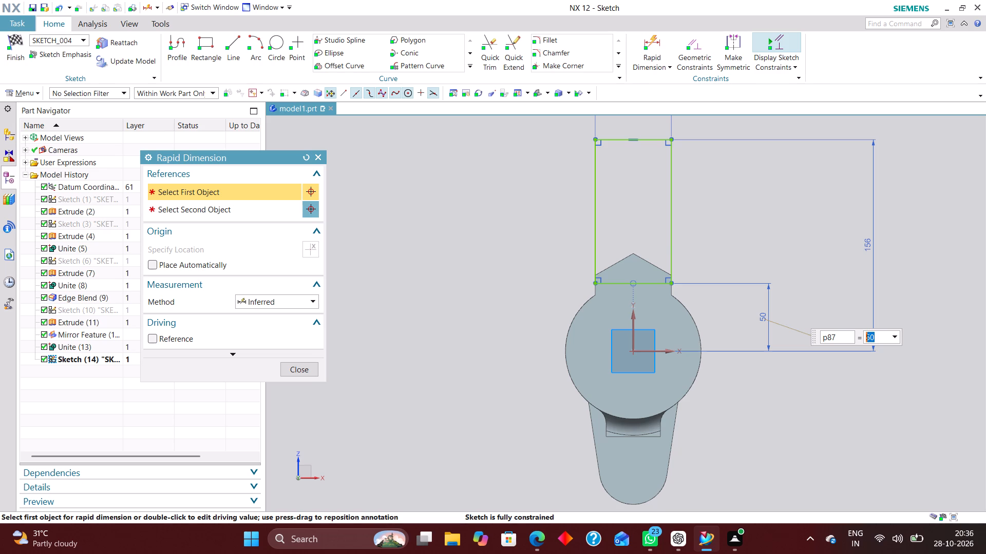
click(296, 365)
Finish the rectangle sketch and return to the 3D model.
middle_drag(733, 267, 727, 278)
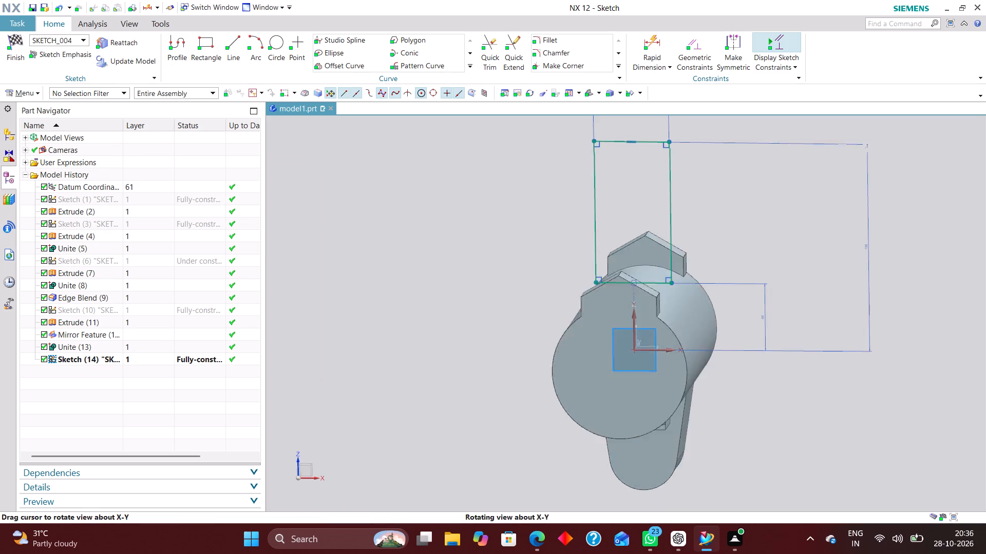
middle_drag(727, 278, 710, 278)
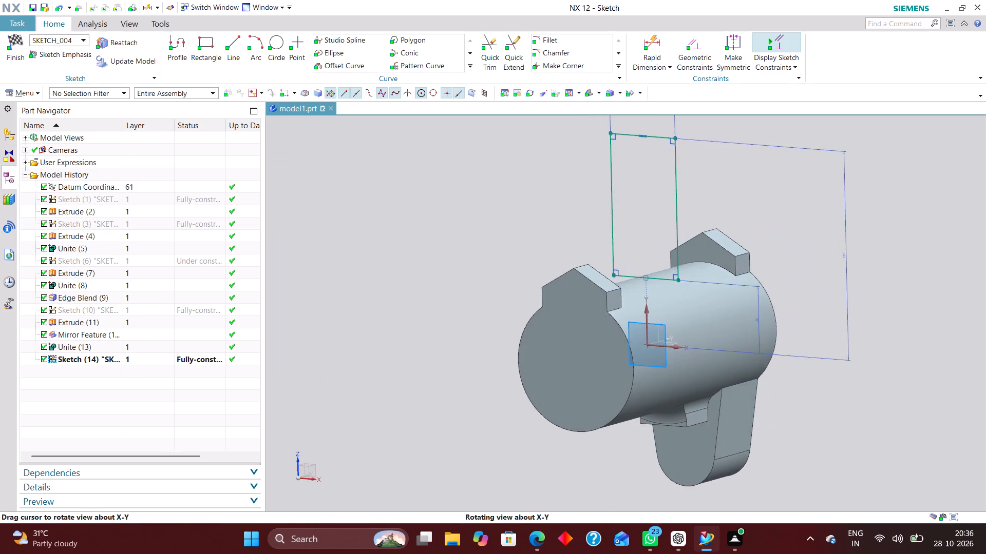
middle_drag(710, 278, 710, 276)
click(13, 39)
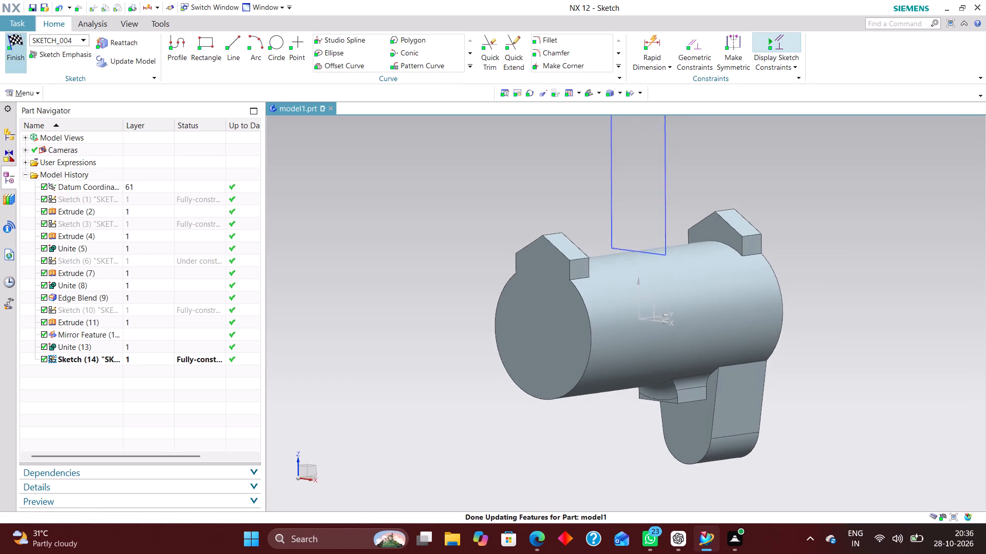
Extrude the rectangle above the cylinder from a start distance of 80 mm to an end distance of 60 mm.
click(150, 41)
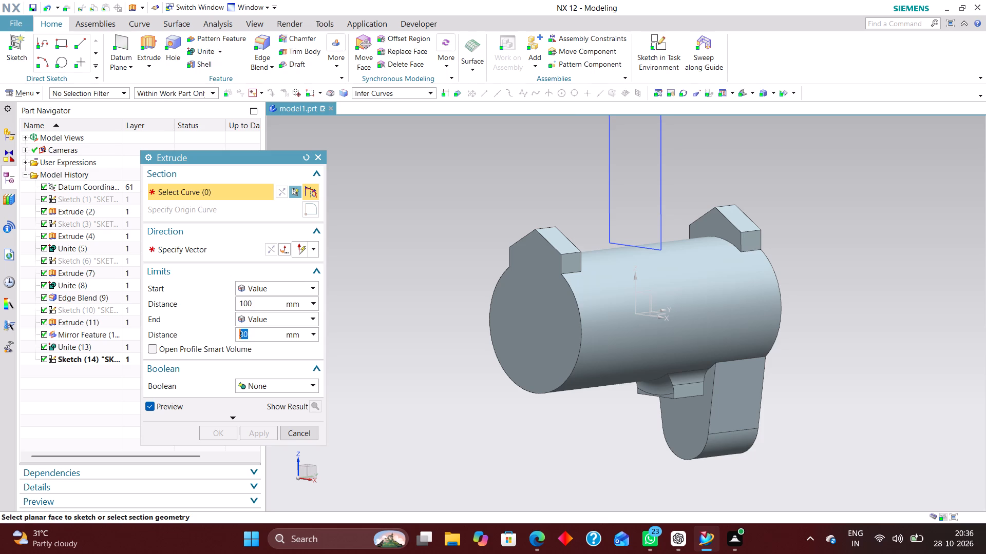
click(662, 160)
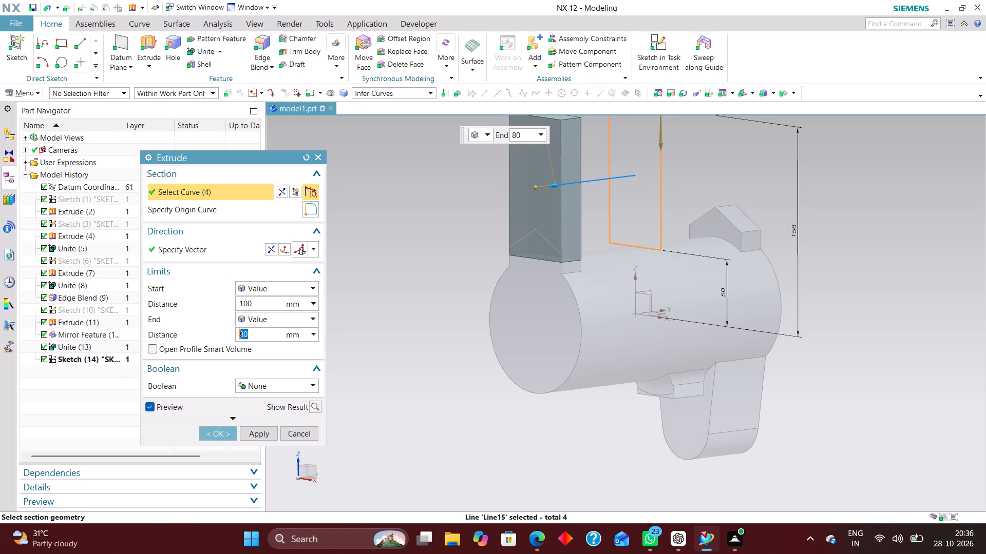
middle_drag(860, 204, 824, 204)
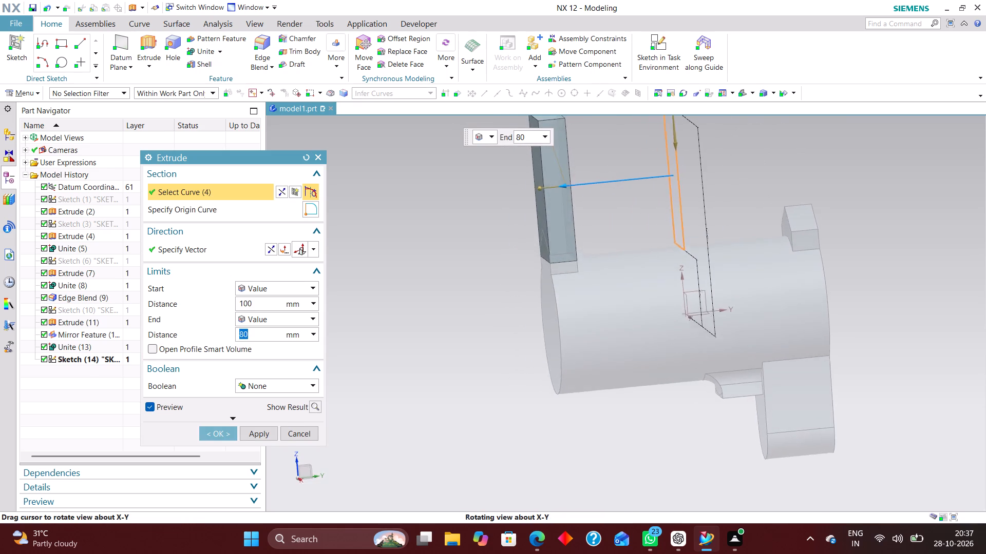
middle_drag(824, 204, 822, 202)
right_drag(880, 169, 713, 171)
scroll(585, 206, up, 3)
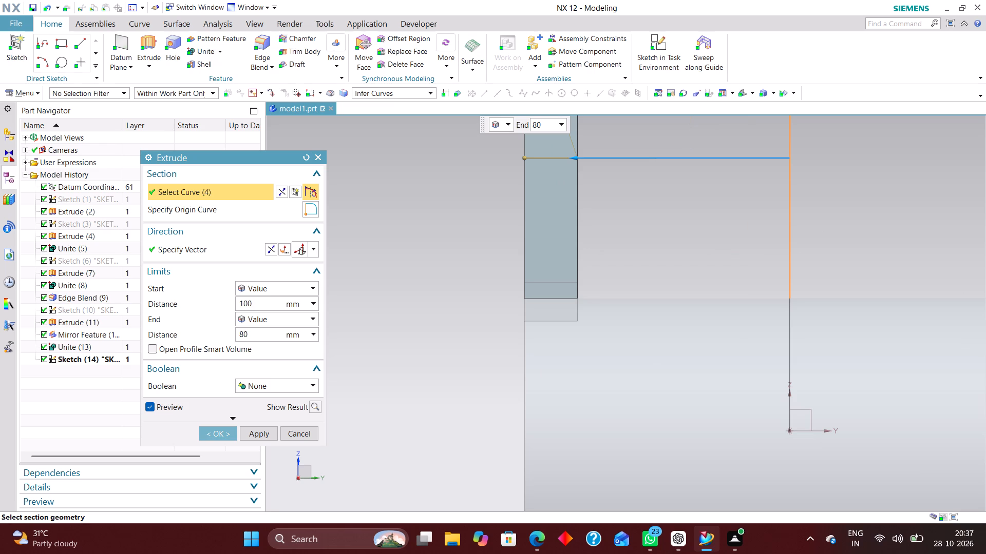
drag(261, 303, 232, 304)
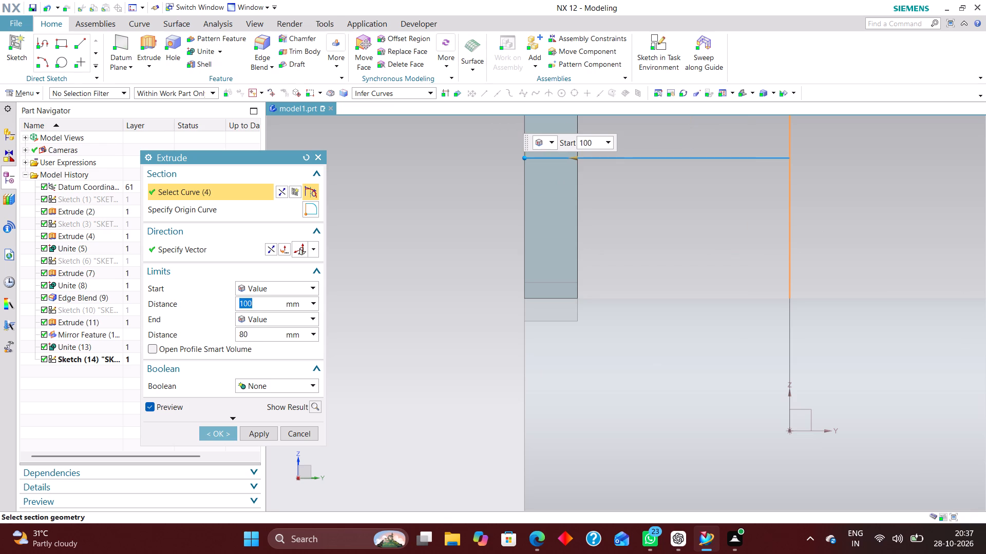
text(80)
key(Return)
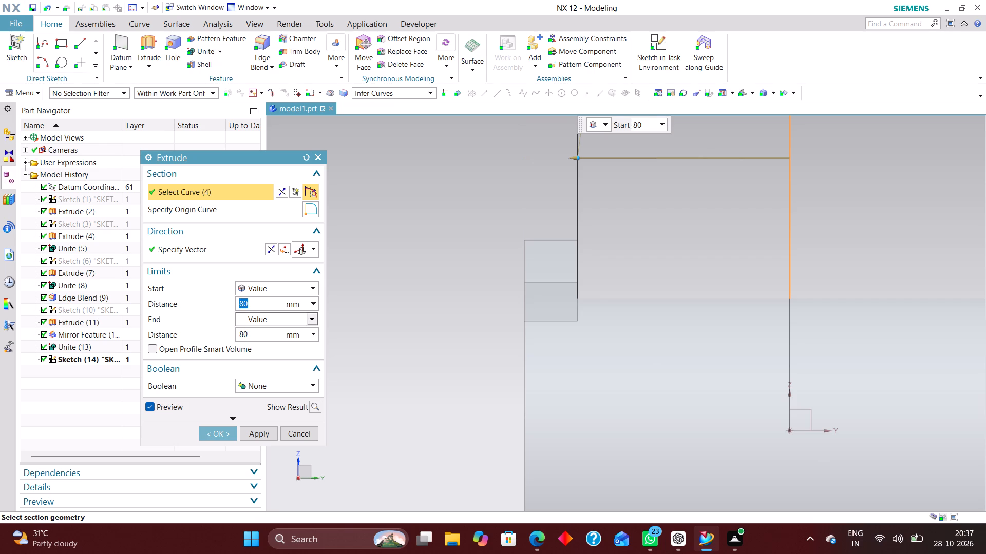
drag(253, 334, 208, 332)
text(60)
key(Return)
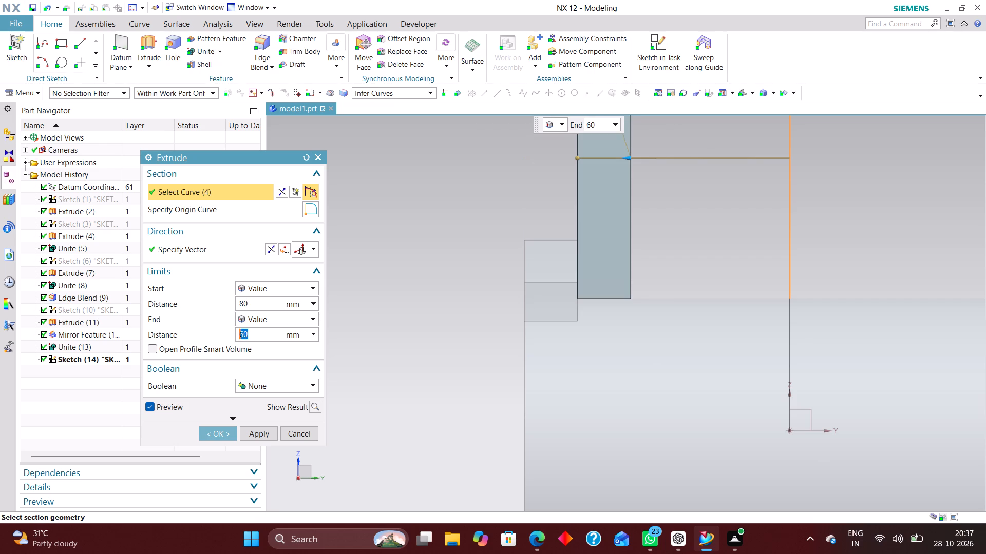
click(214, 429)
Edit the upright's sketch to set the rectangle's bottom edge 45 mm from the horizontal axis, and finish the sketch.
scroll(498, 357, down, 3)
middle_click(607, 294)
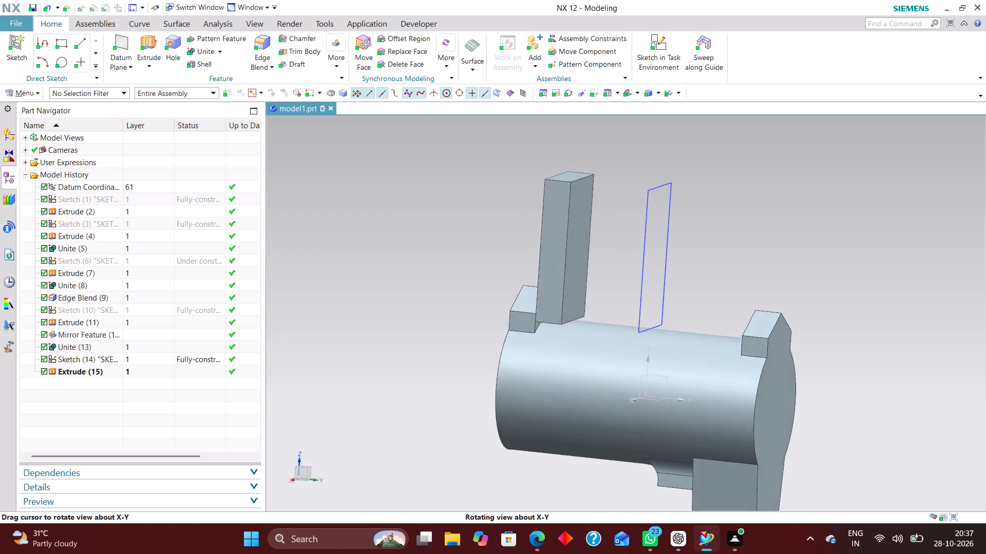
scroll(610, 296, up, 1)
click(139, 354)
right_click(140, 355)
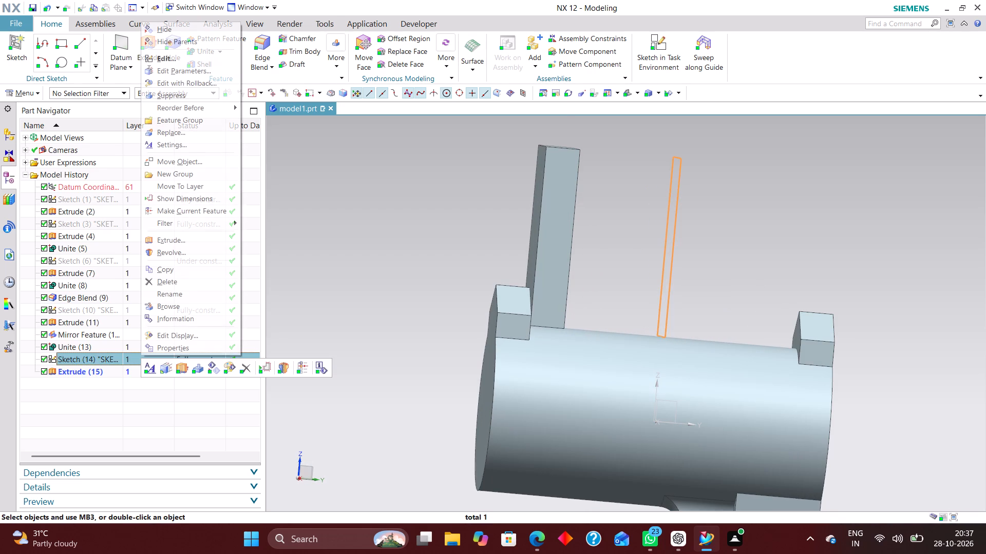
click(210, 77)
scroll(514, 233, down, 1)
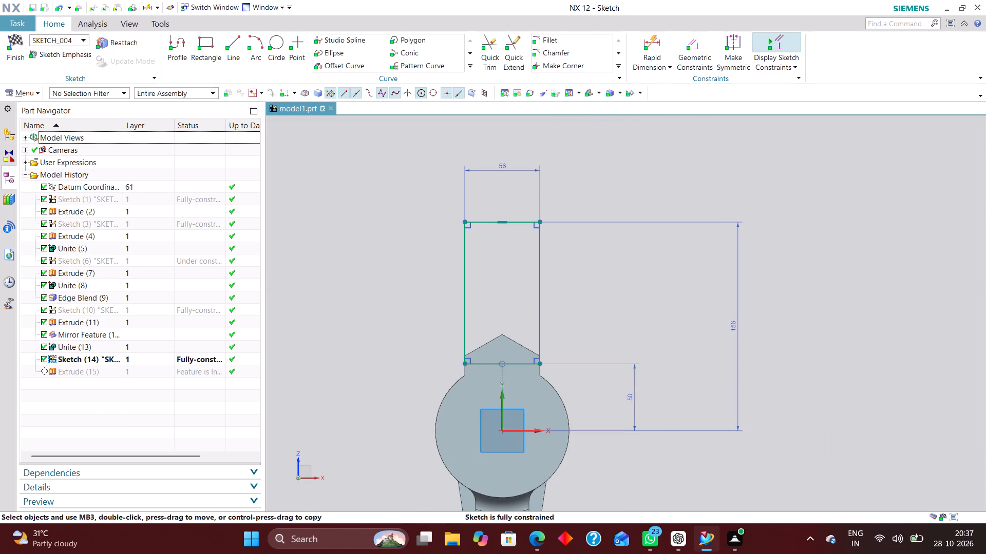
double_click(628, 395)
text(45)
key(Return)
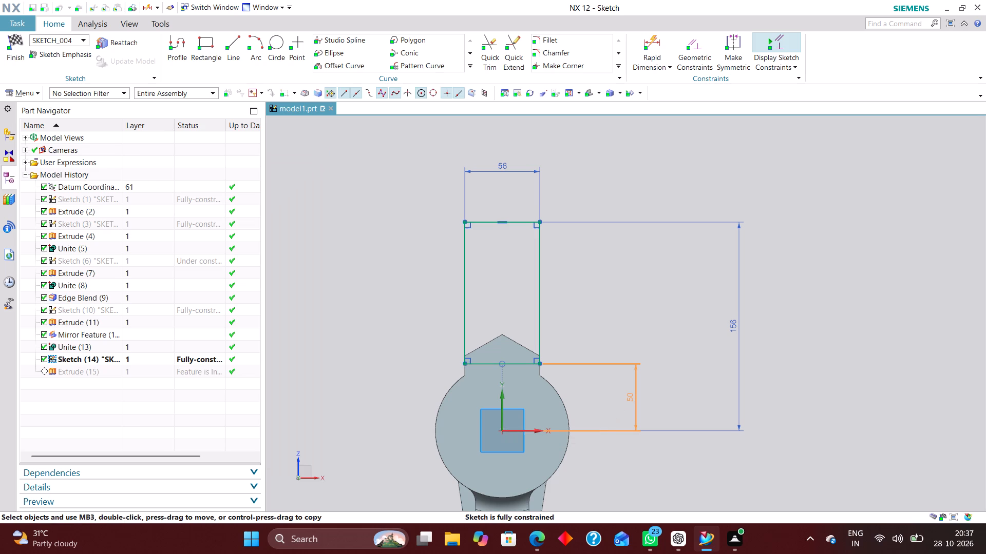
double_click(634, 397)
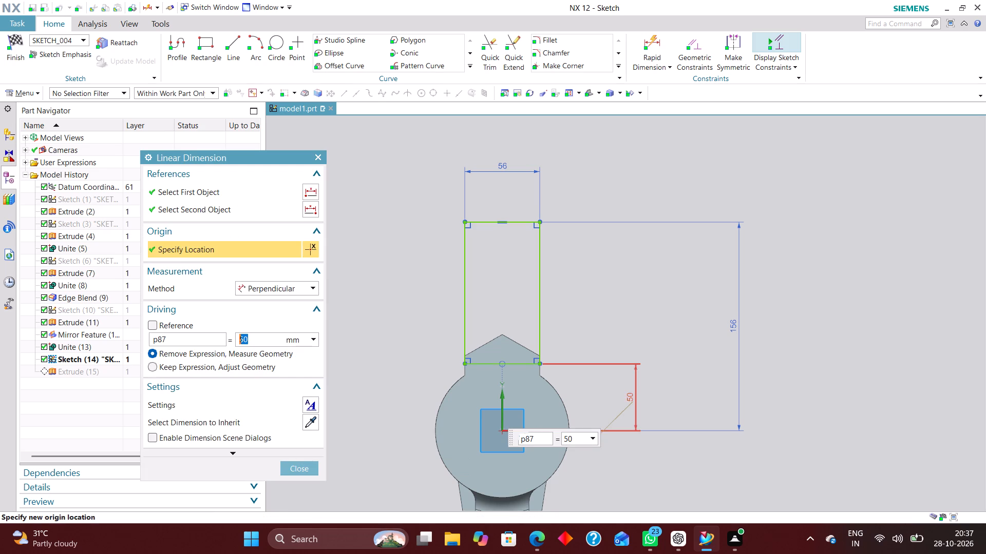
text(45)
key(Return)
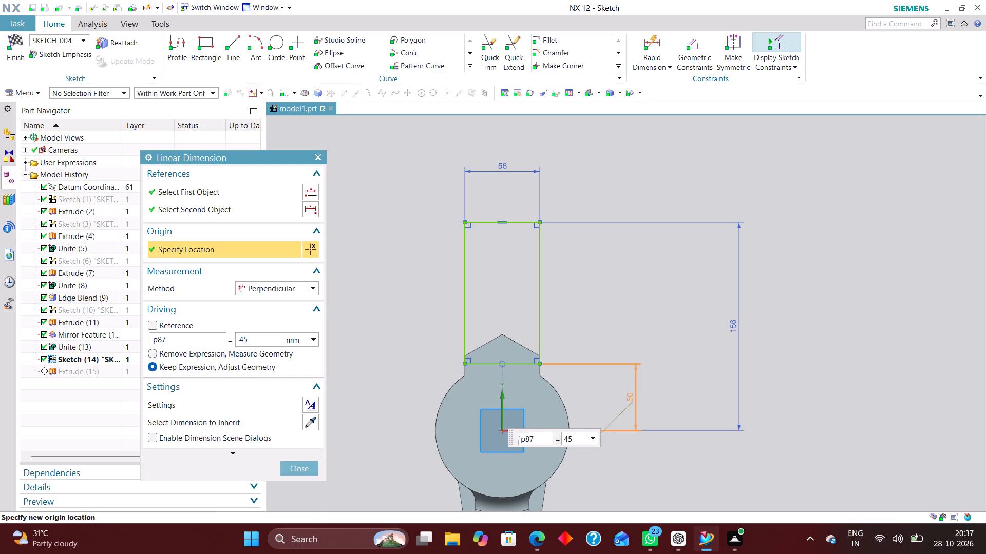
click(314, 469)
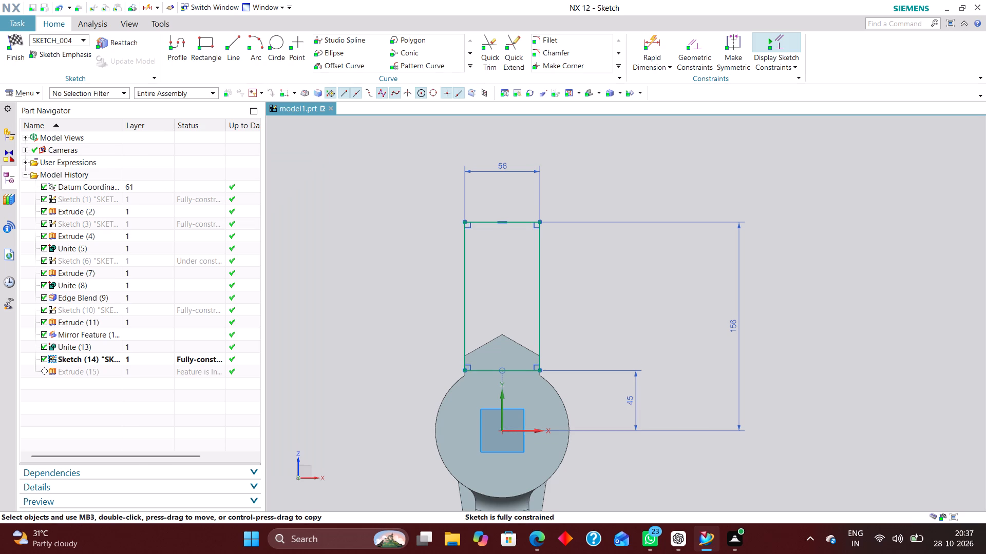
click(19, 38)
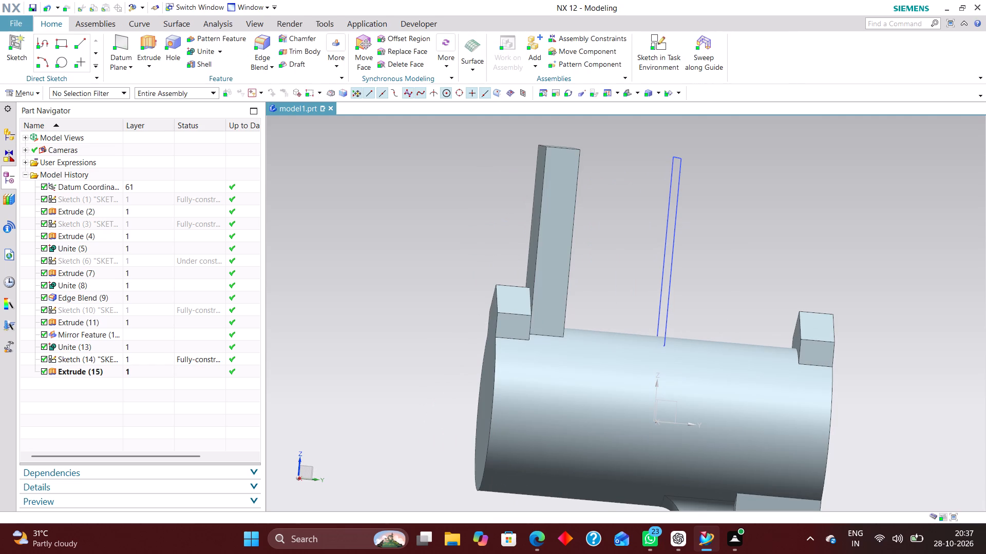
Edit the upright's sketch to set the rectangle's bottom edge 40 mm from the horizontal axis, and finish the sketch.
middle_drag(627, 231, 620, 226)
right_drag(795, 212, 779, 214)
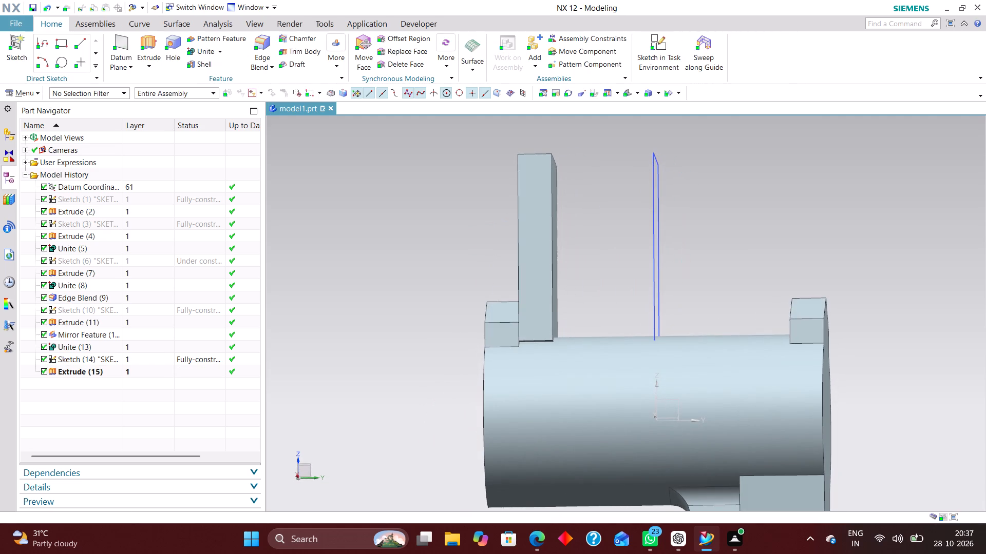
right_drag(779, 214, 695, 219)
click(151, 361)
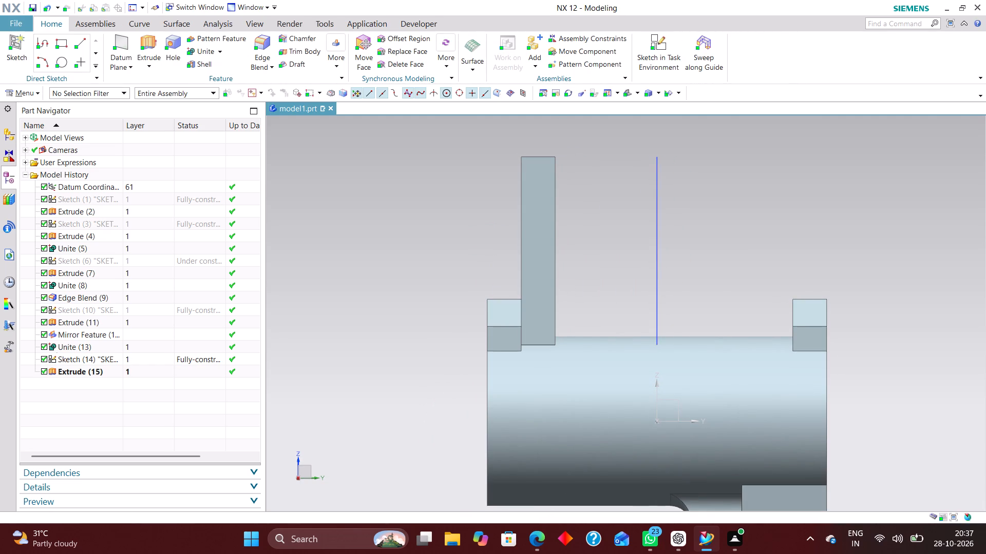
right_click(158, 358)
click(246, 88)
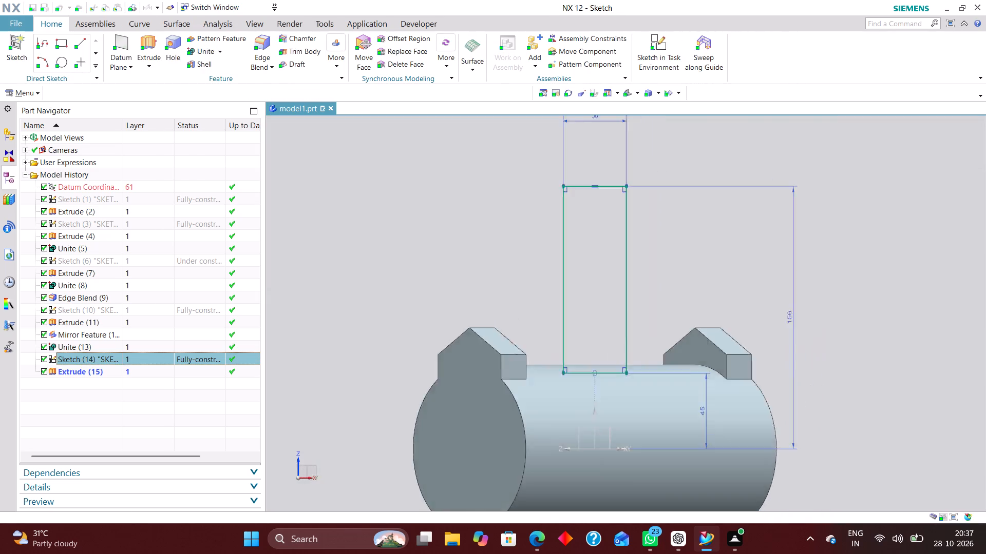
click(657, 441)
click(657, 441)
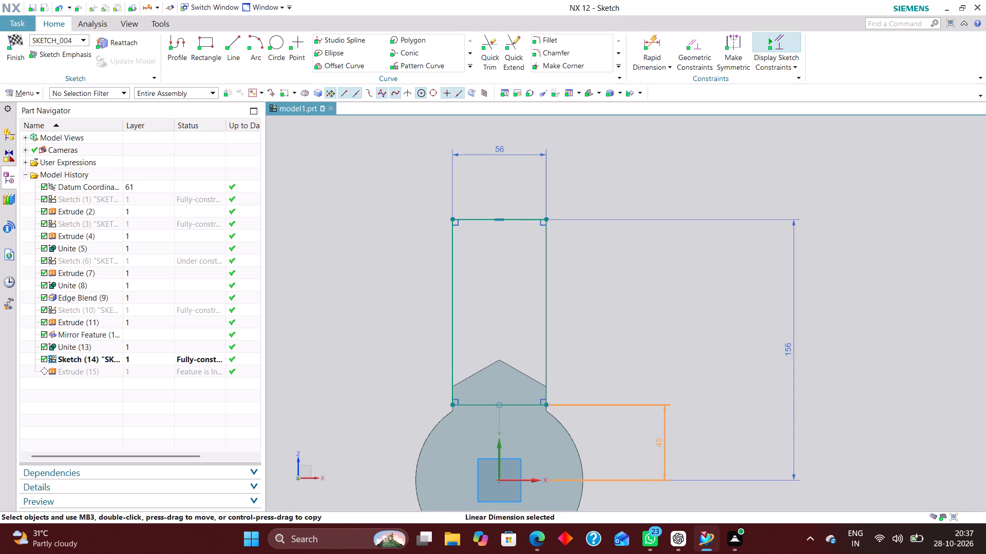
click(656, 444)
drag(614, 487, 574, 482)
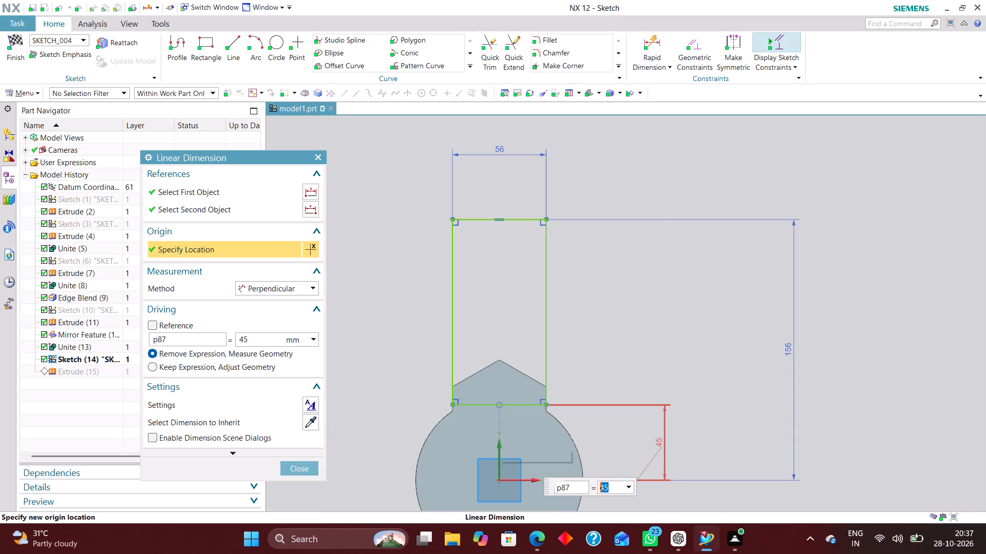
text(40)
key(Return)
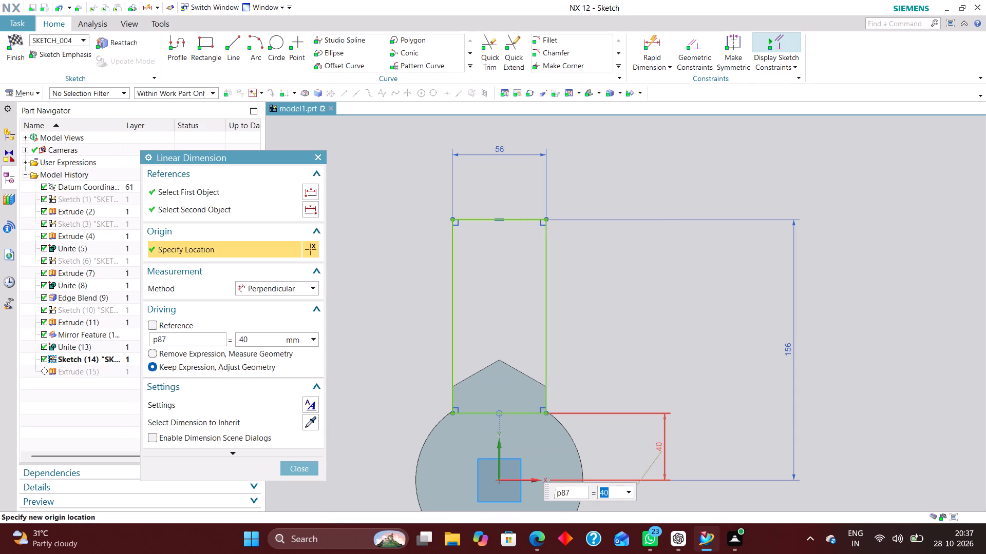
click(299, 468)
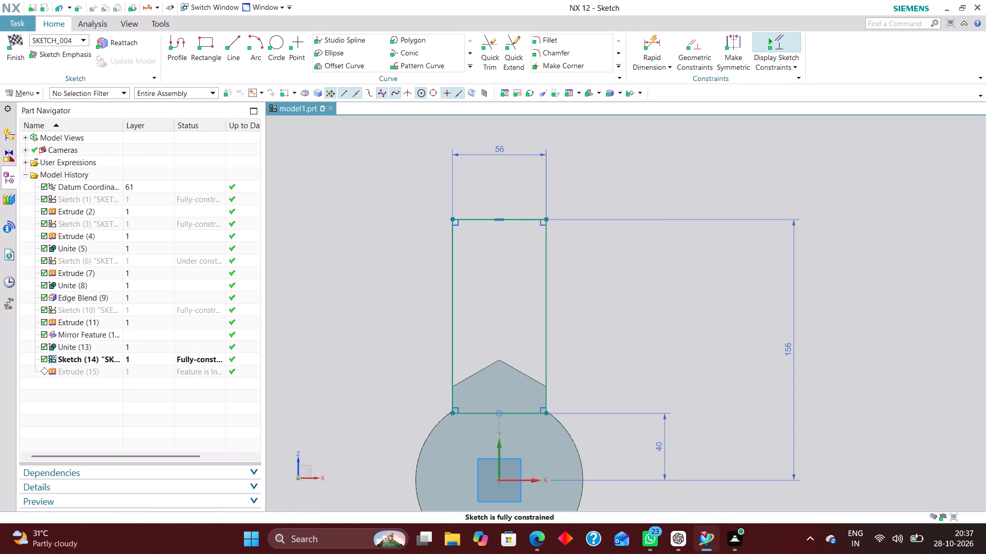
click(15, 39)
Mirror the extruded upright feature about the datum coordinate system's XZ plane to the cylinder's other end.
middle_click(599, 264)
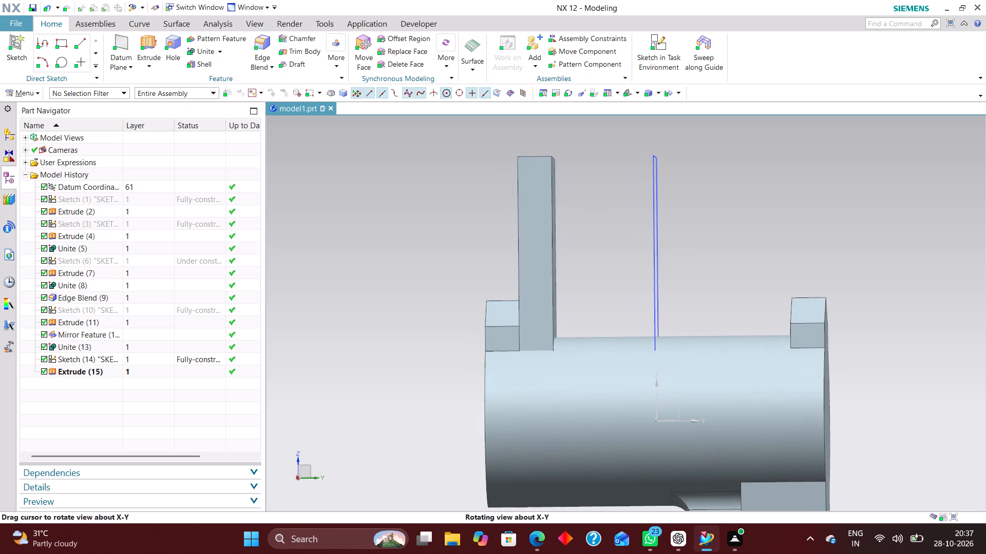
scroll(600, 259, up, 1)
scroll(587, 267, down, 2)
scroll(594, 264, up, 1)
scroll(575, 262, down, 1)
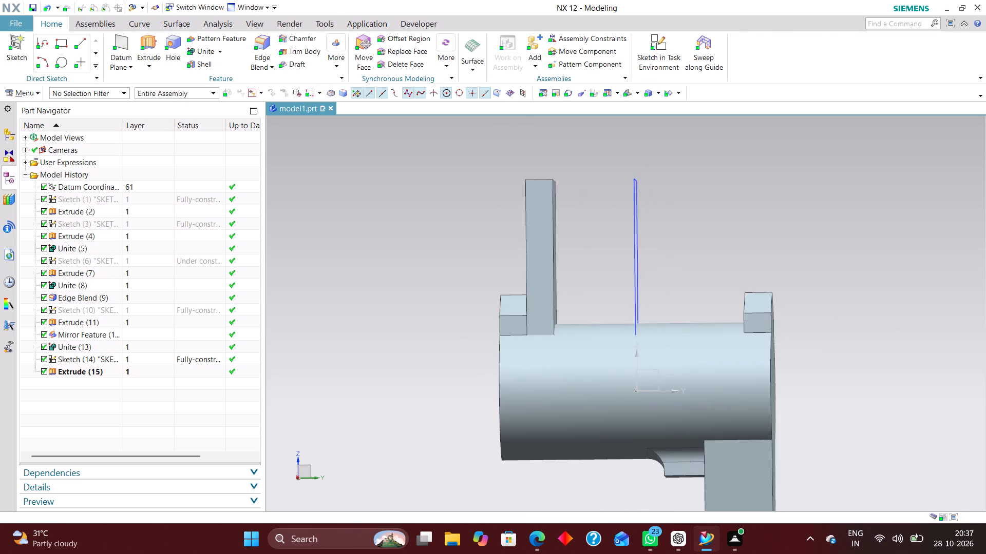
scroll(574, 262, down, 1)
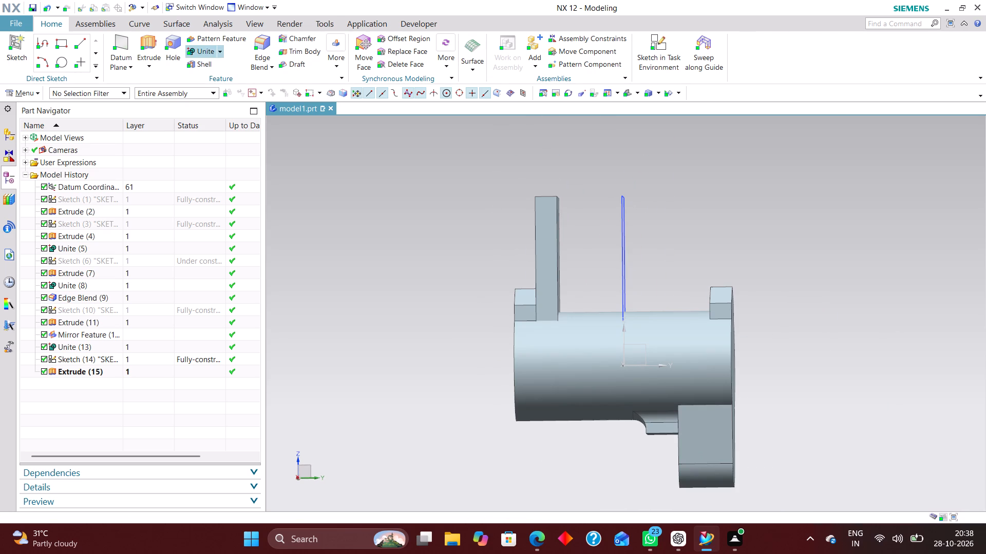
click(338, 61)
click(423, 96)
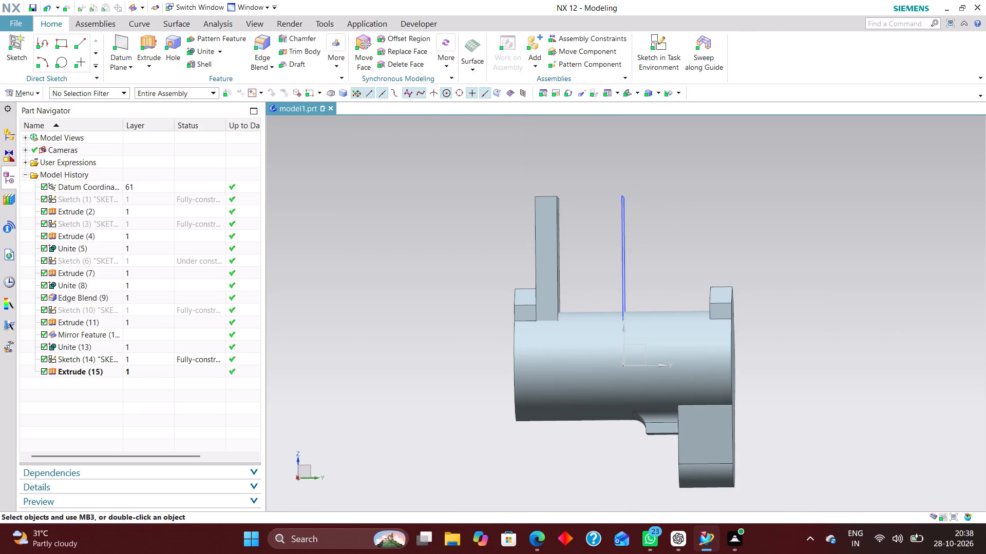
click(540, 241)
click(193, 245)
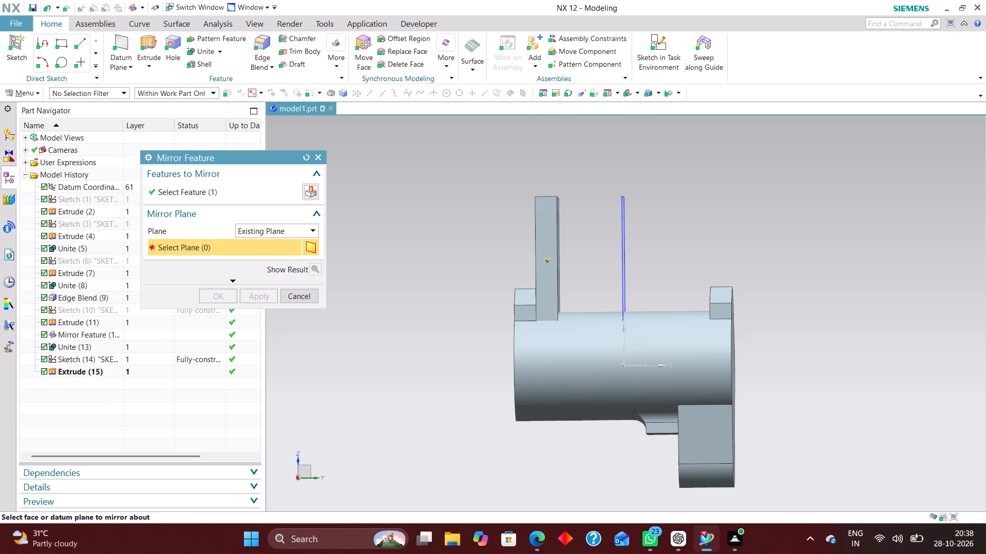
middle_drag(599, 348, 616, 354)
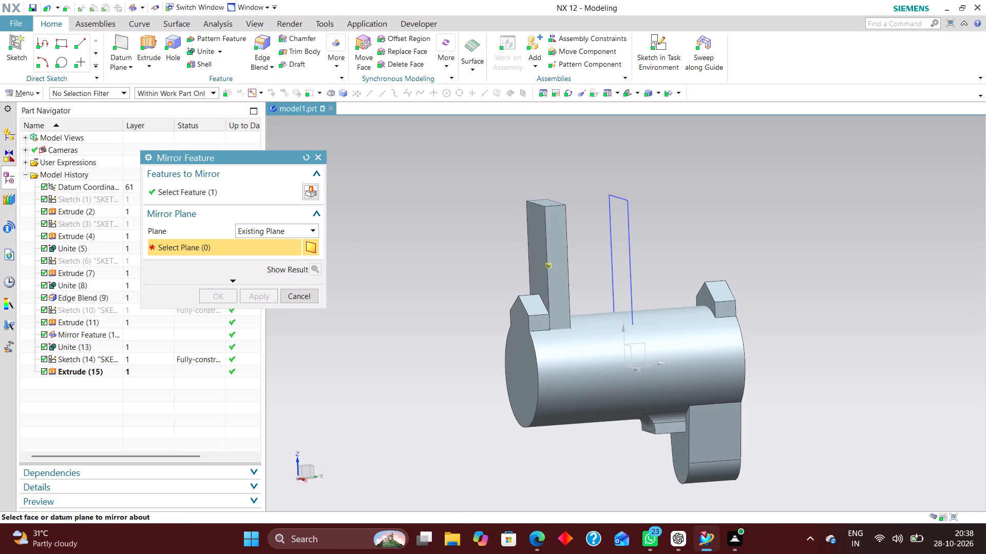
click(628, 350)
click(217, 299)
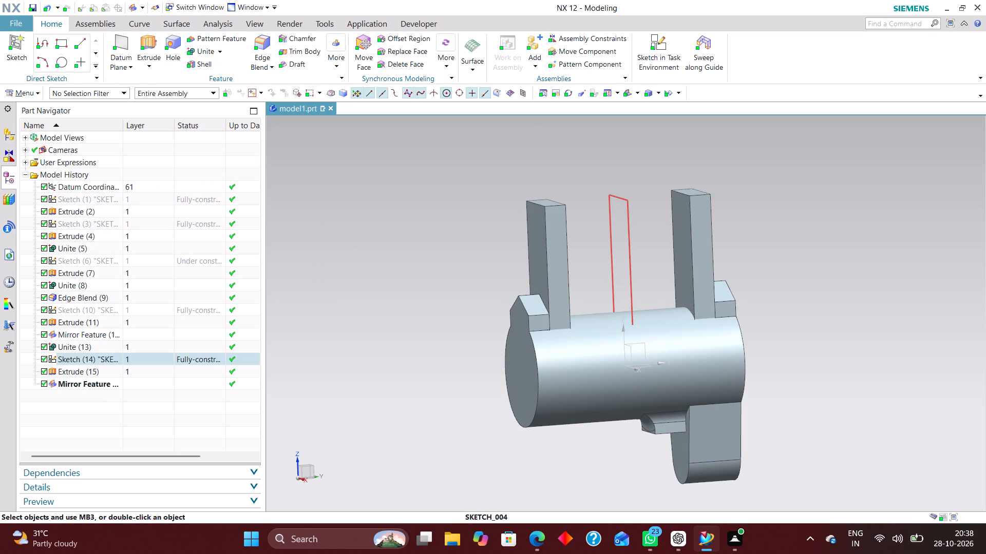
Hide the rectangle sketch between the two uprights.
right_drag(628, 236, 625, 268)
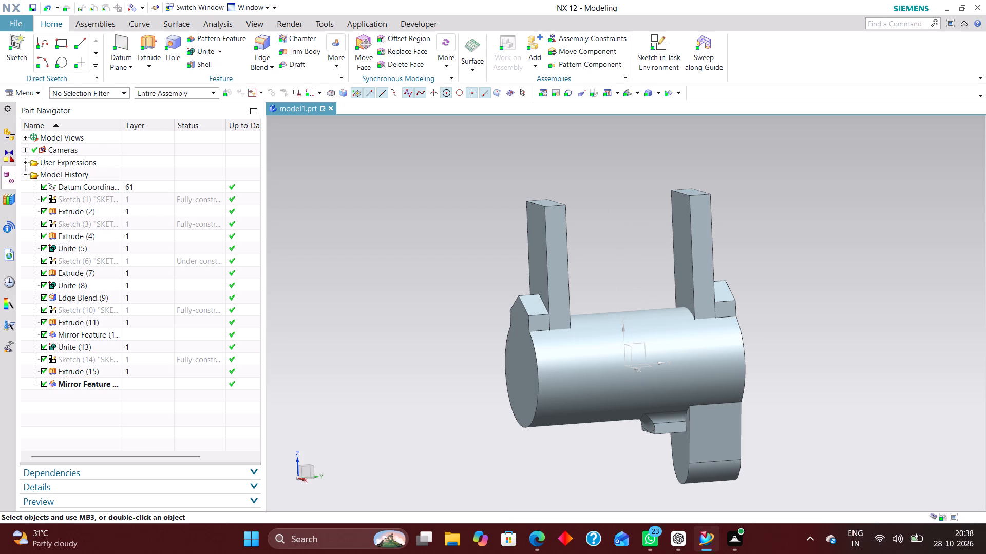
Unite both uprights as tool bodies with the main cylinder body as the target.
click(202, 54)
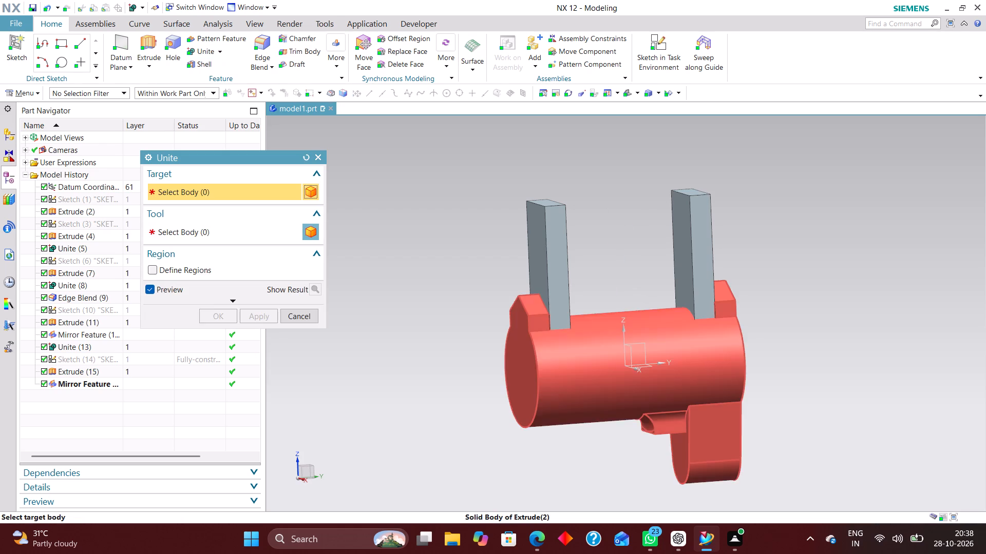
click(549, 384)
click(553, 287)
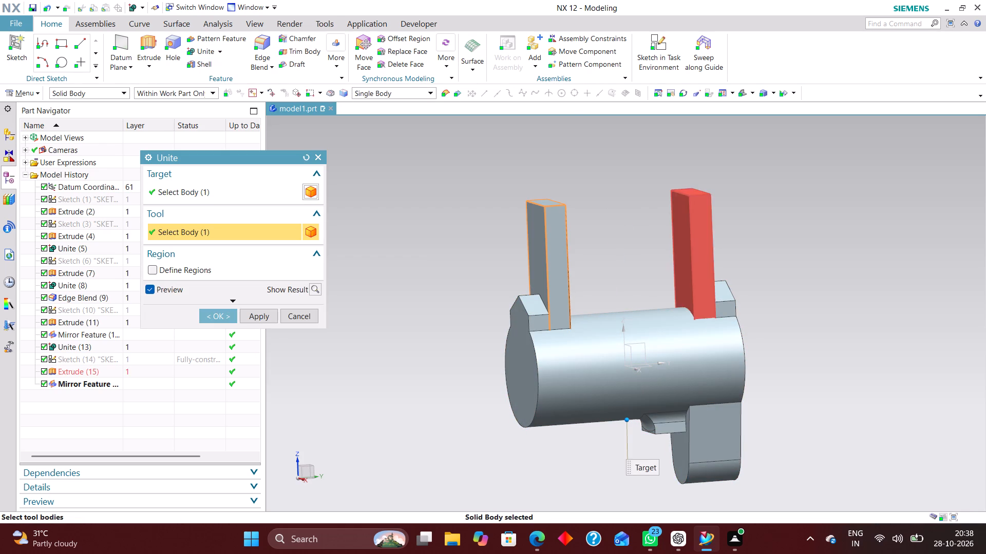
click(701, 273)
click(222, 315)
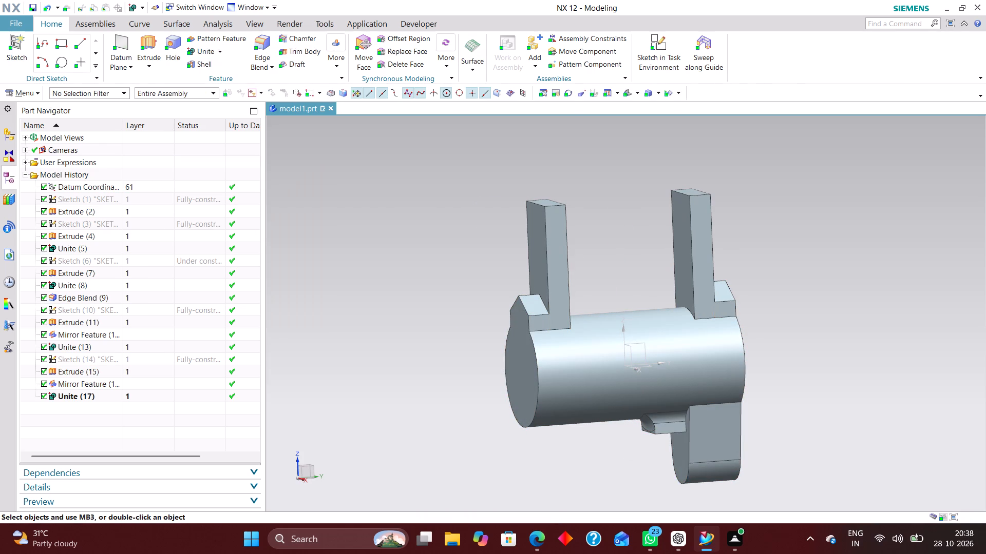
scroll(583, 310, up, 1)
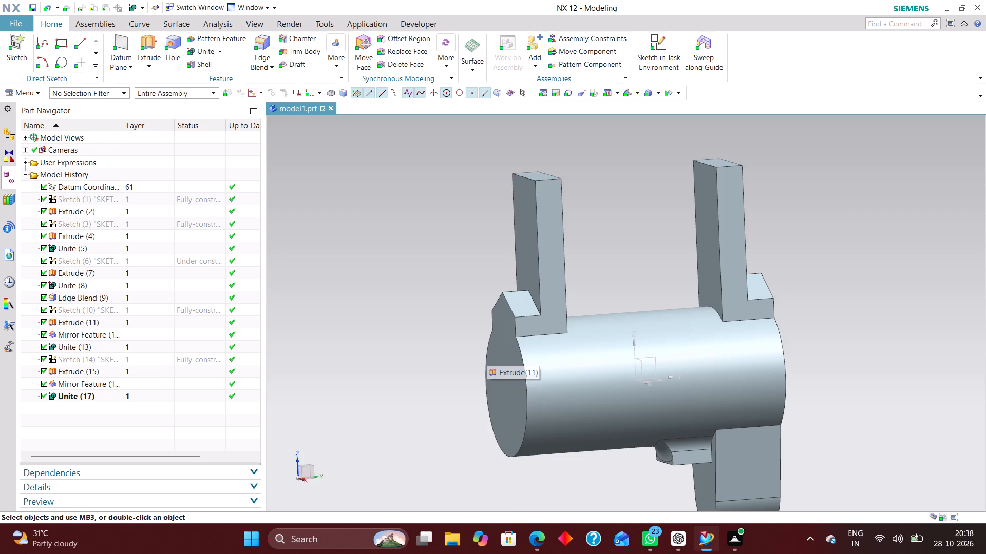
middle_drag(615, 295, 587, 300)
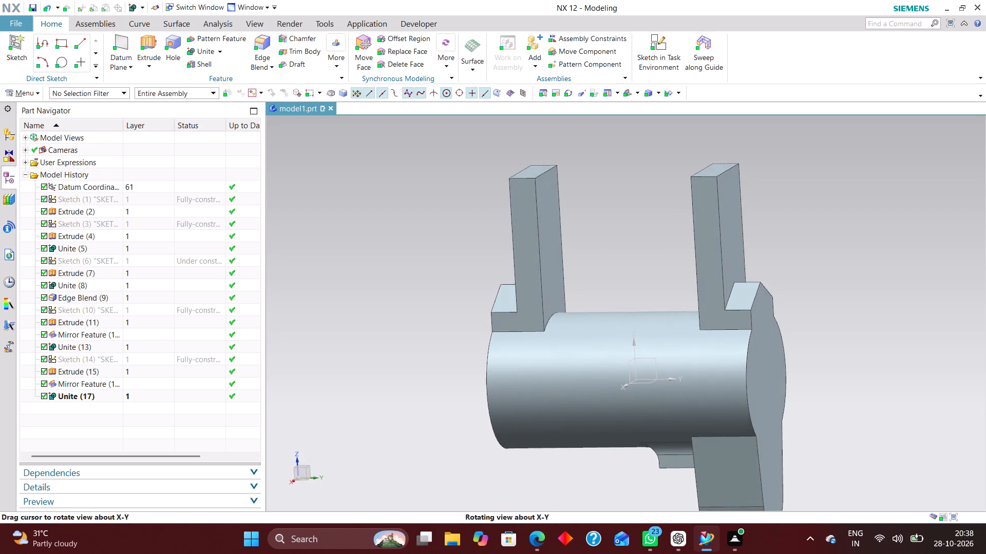
Blend the two curved edges where the uprights' inner faces meet the main cylinder with a 12 mm circular radius.
middle_drag(587, 300, 587, 304)
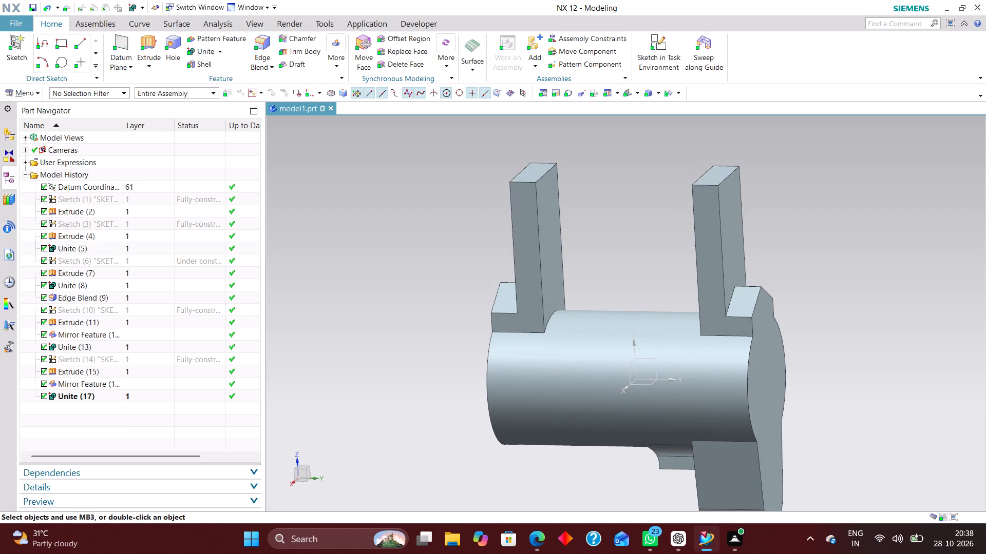
click(263, 46)
click(555, 309)
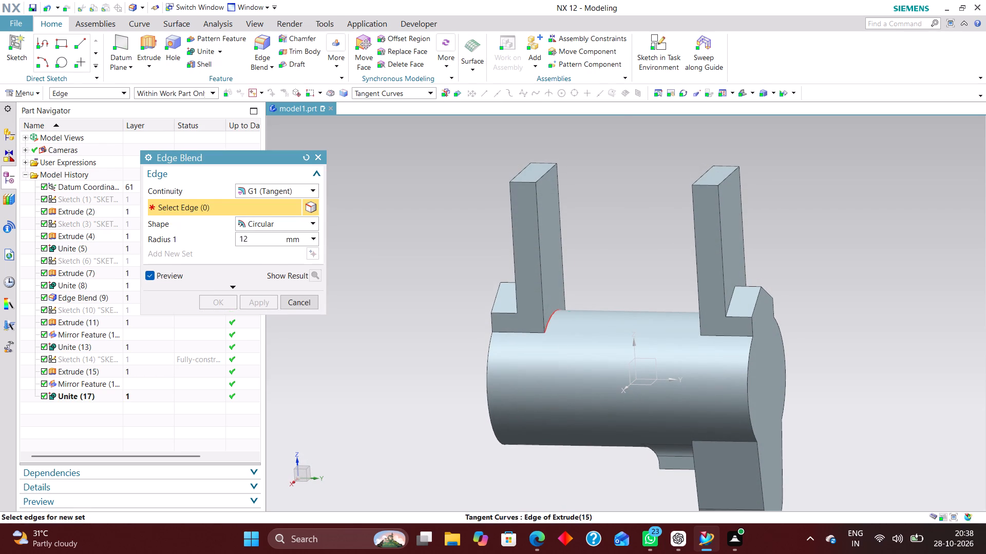
scroll(644, 340, up, 1)
middle_drag(648, 338, 682, 336)
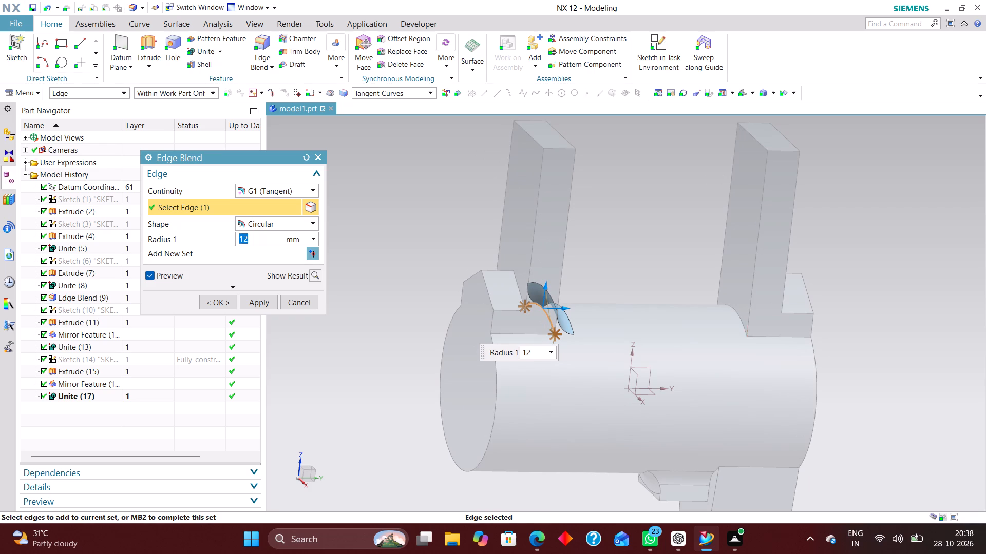
click(739, 315)
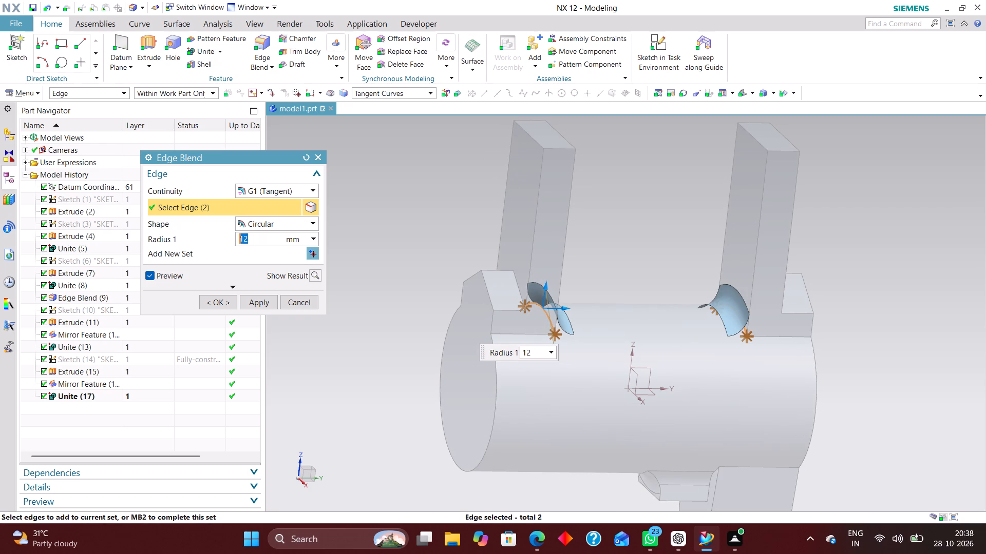
middle_drag(651, 286, 637, 269)
right_drag(663, 231, 548, 223)
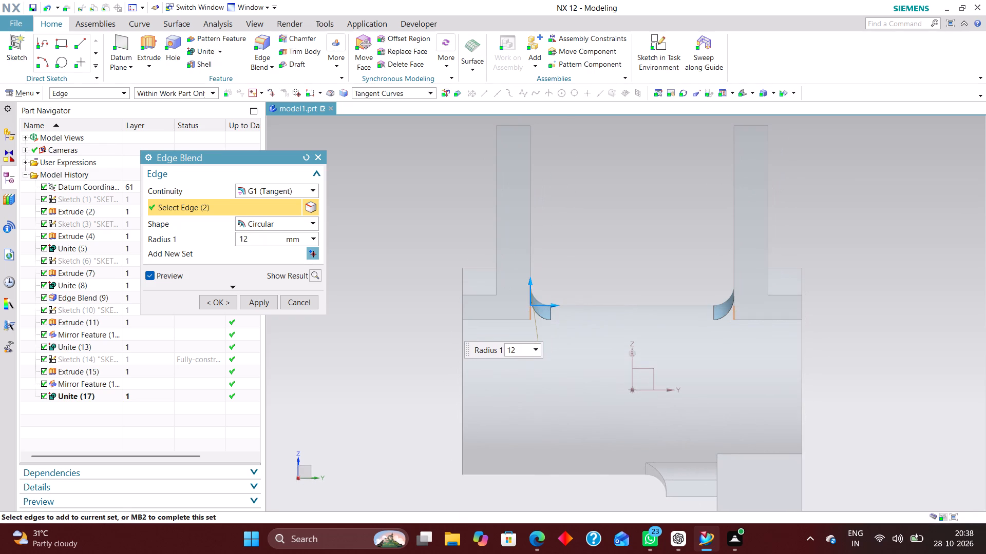
click(218, 301)
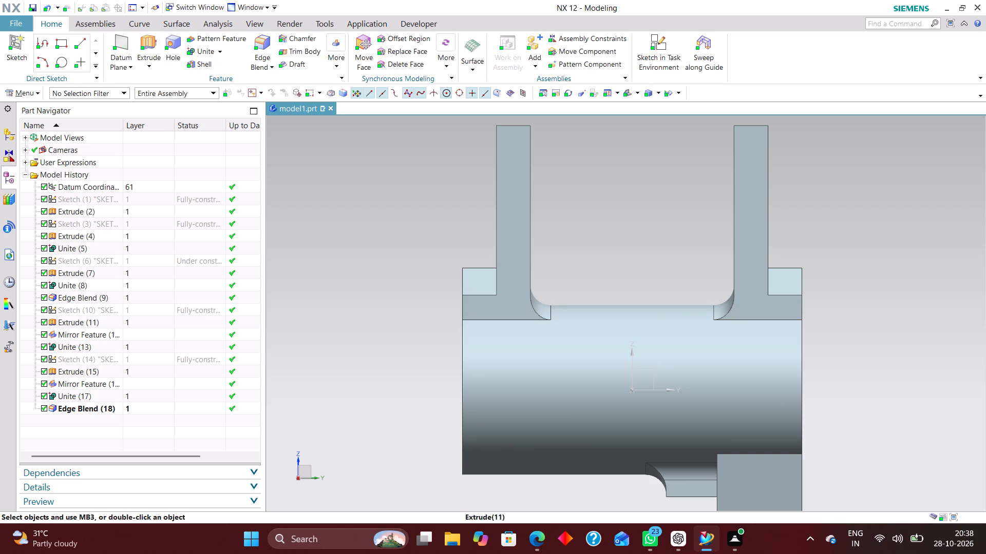
Cut a simple 70 mm diameter hole through the body, centred on the main cylinder's end face.
scroll(464, 323, down, 4)
middle_drag(452, 344, 499, 339)
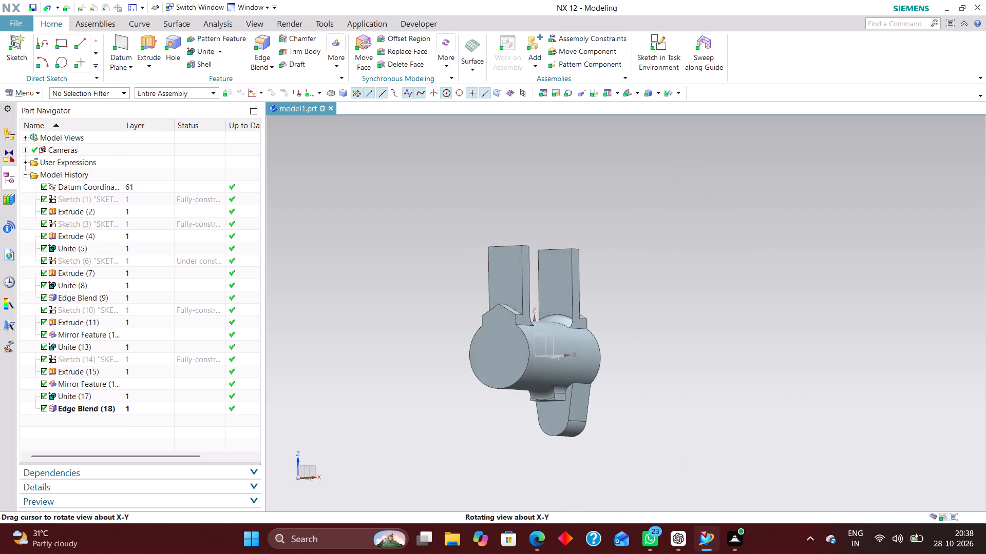
middle_drag(499, 339, 478, 350)
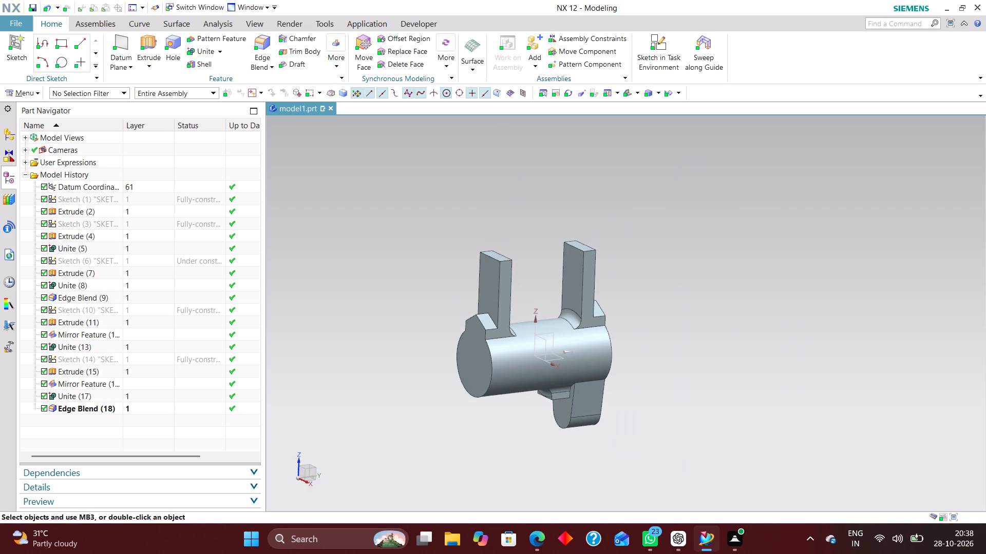
click(629, 91)
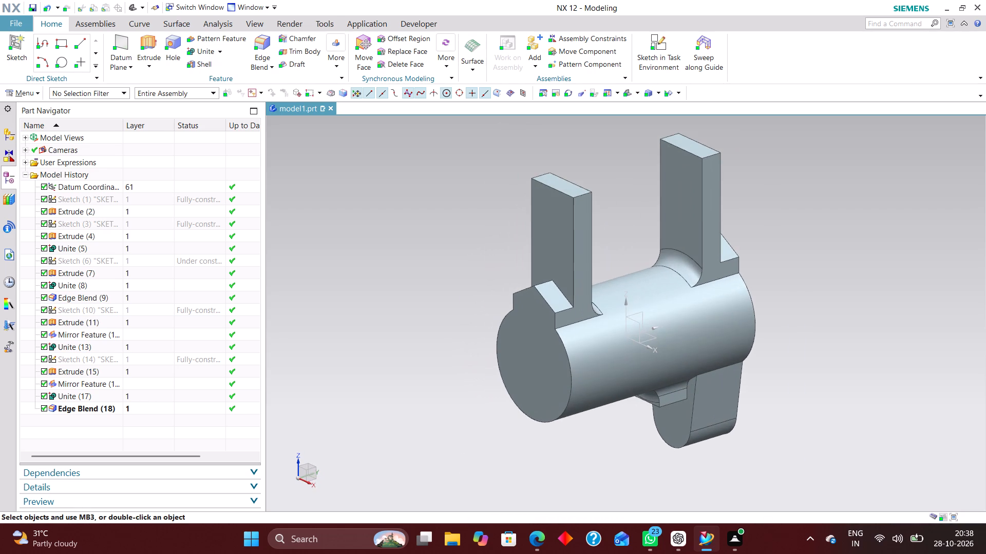
click(172, 47)
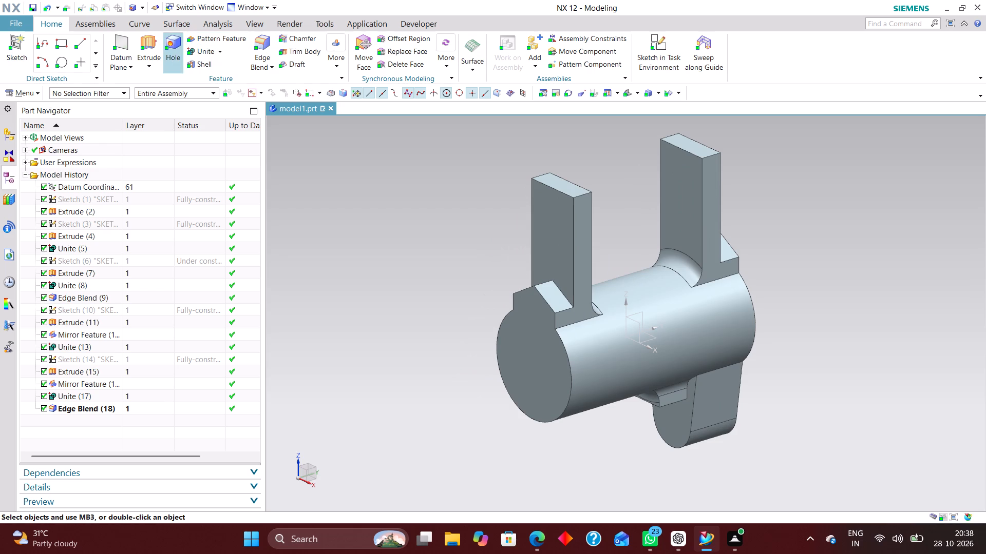
click(569, 357)
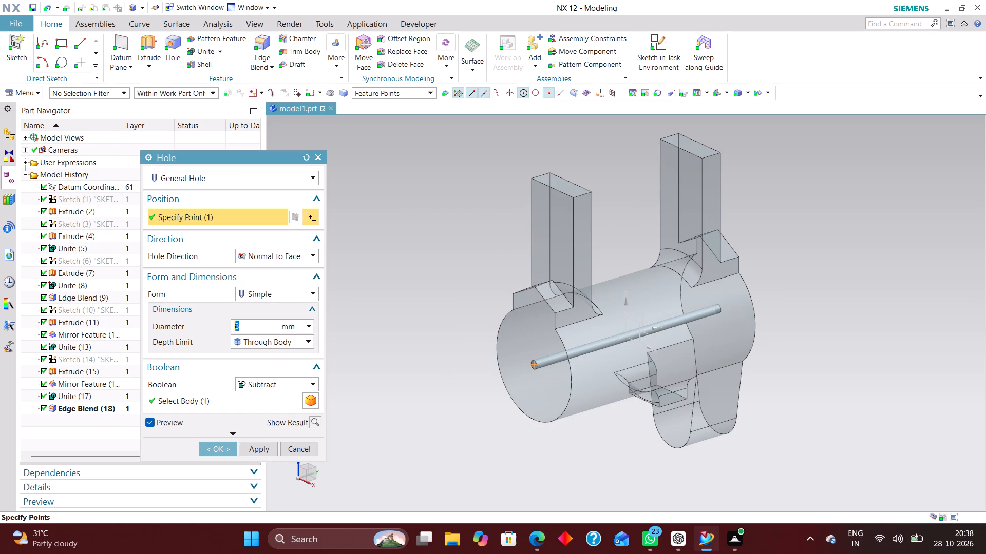
text(70)
key(Return)
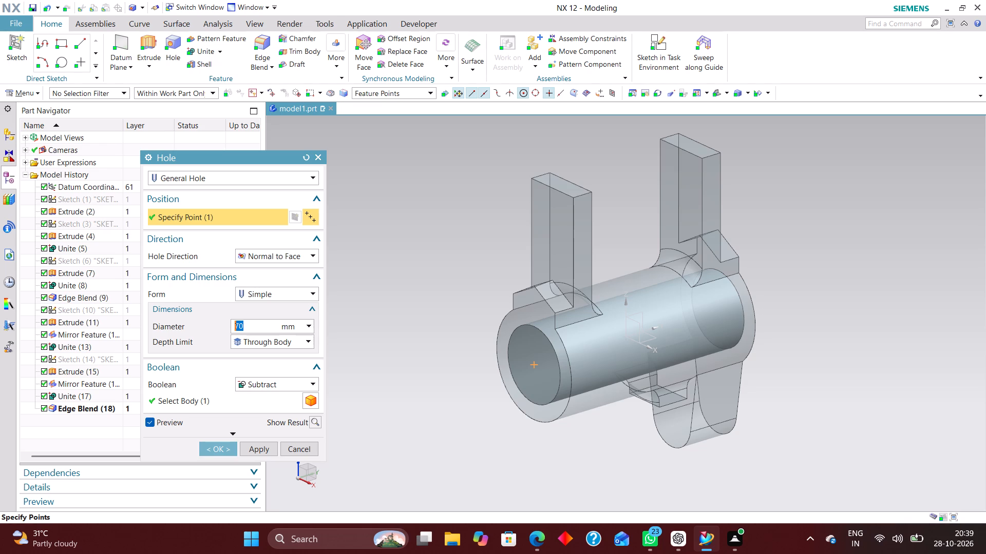
click(222, 450)
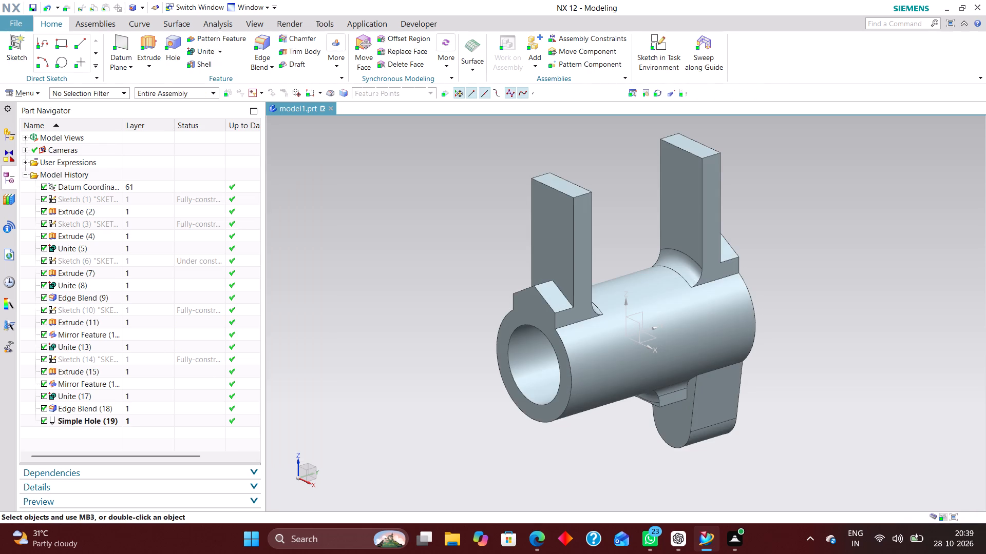
Start a sketch on the datum coordinate system's XZ plane and draw a 75 mm diameter circle centred at the origin.
middle_click(457, 334)
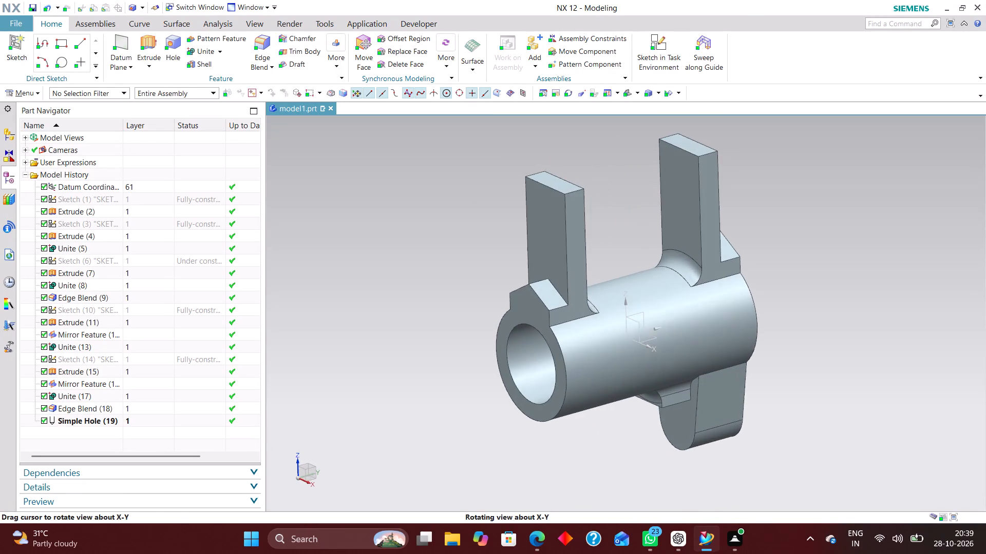
click(672, 44)
click(635, 322)
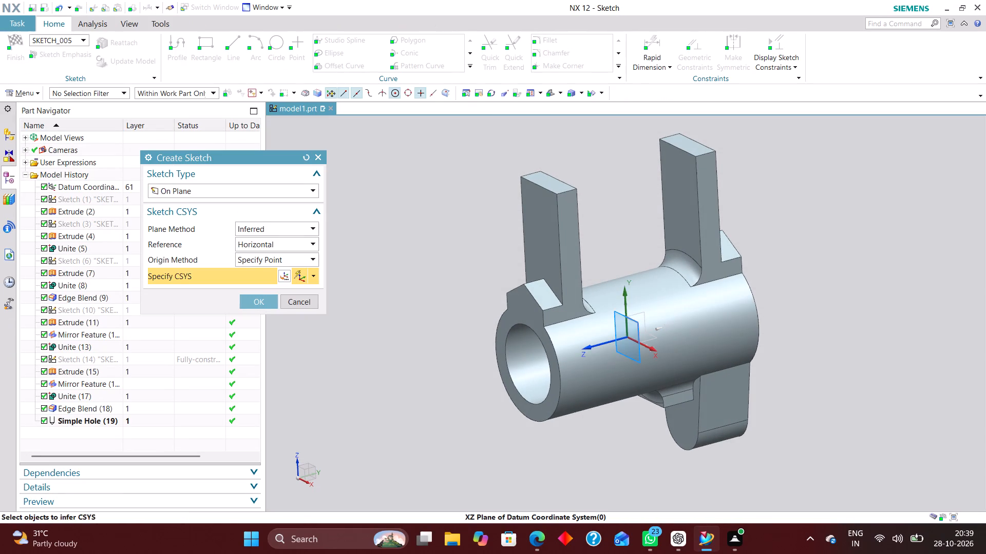
click(262, 302)
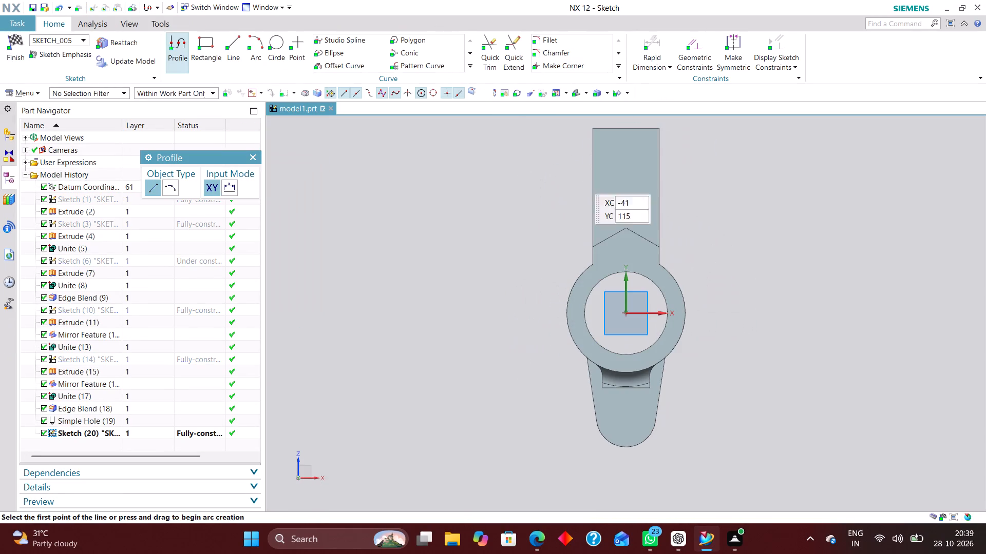
click(278, 43)
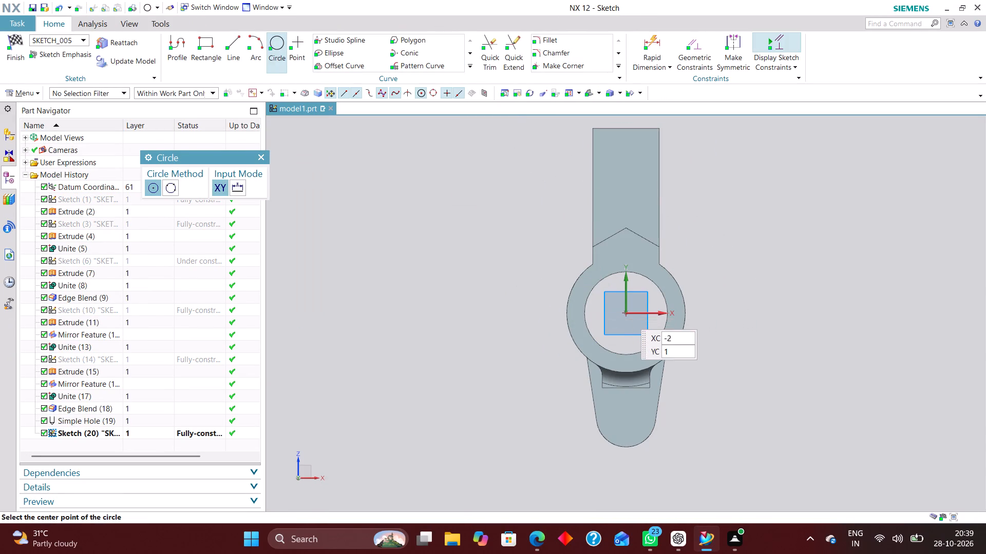
click(625, 313)
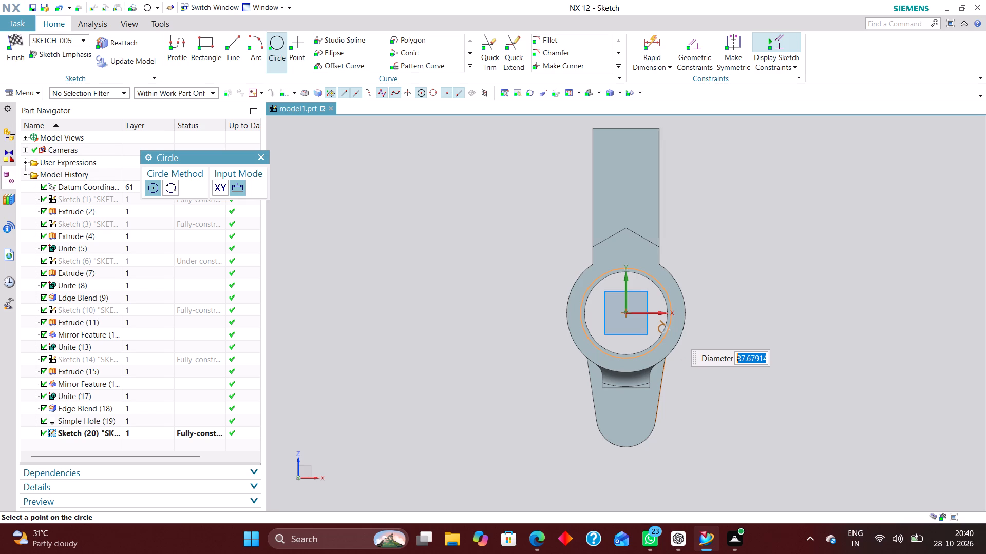
text(75)
key(Return)
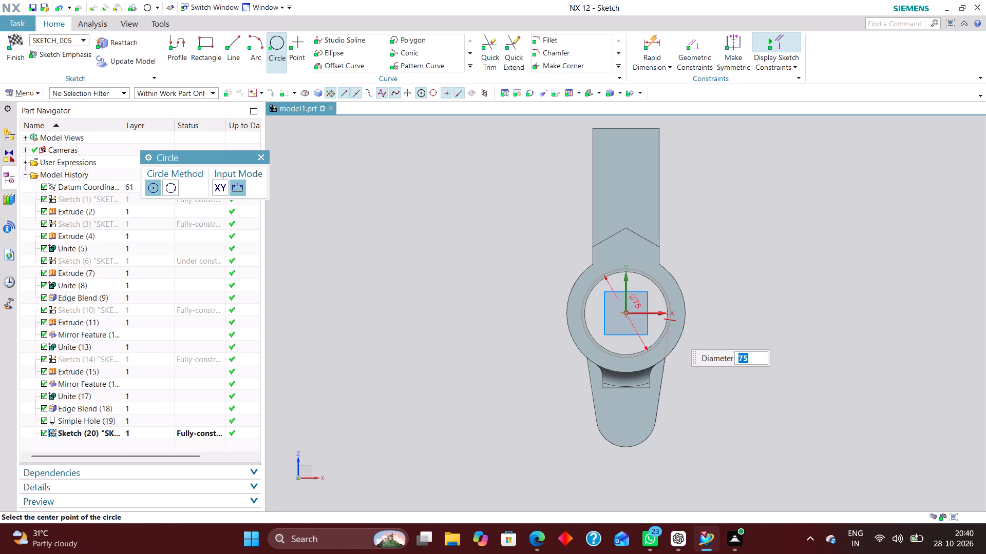
click(259, 159)
Hide the solid body and delete the tangent constraint between the 75 mm circle and the lug's side edge.
scroll(665, 325, up, 3)
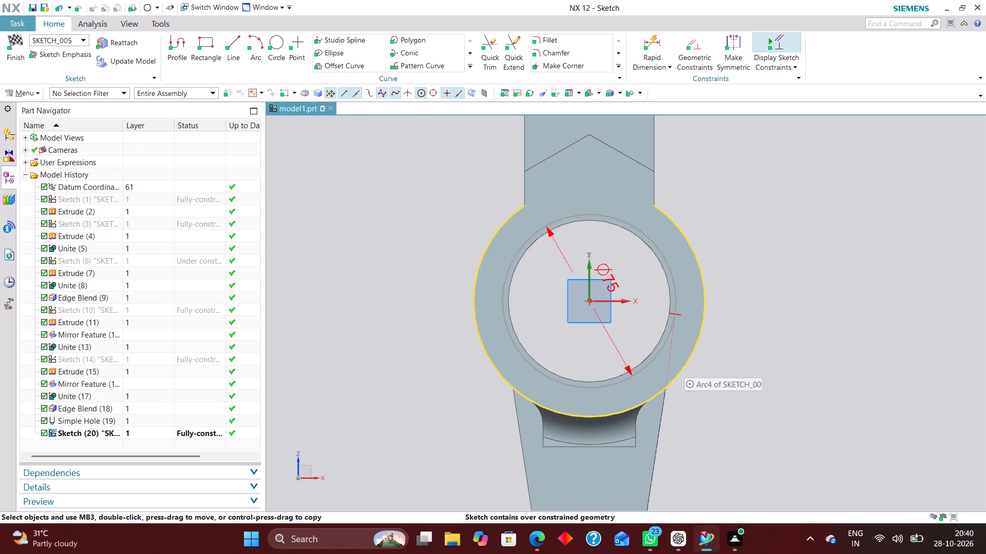
right_drag(689, 281, 691, 332)
right_drag(685, 317, 680, 316)
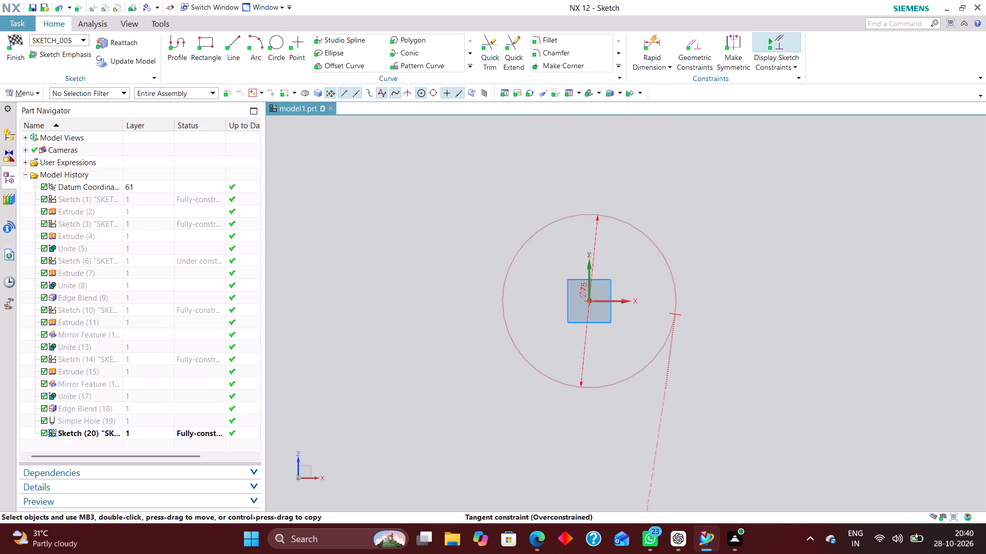
right_drag(680, 316, 627, 320)
scroll(656, 309, down, 2)
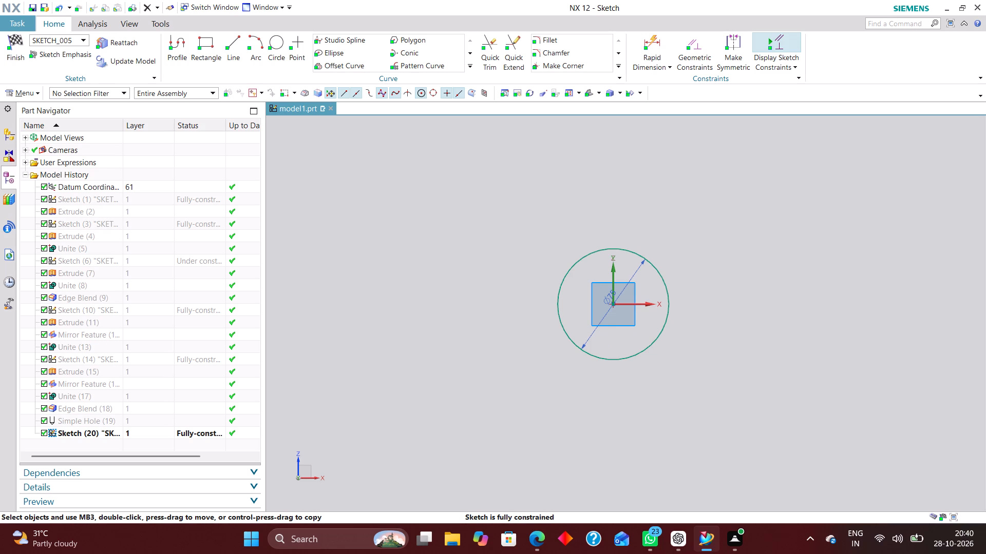
Show the solid body again and finish the circle sketch.
right_click(96, 346)
click(111, 349)
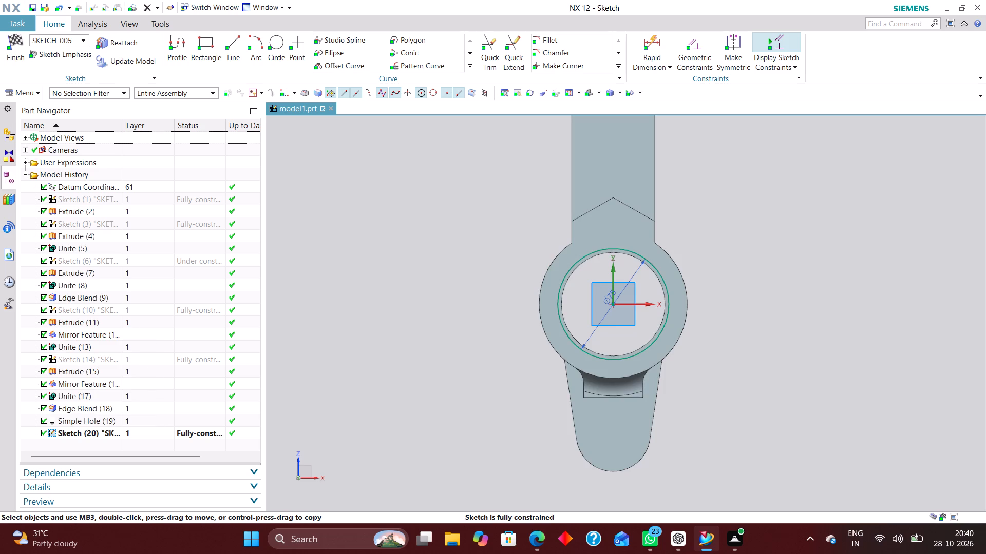
scroll(449, 305, down, 2)
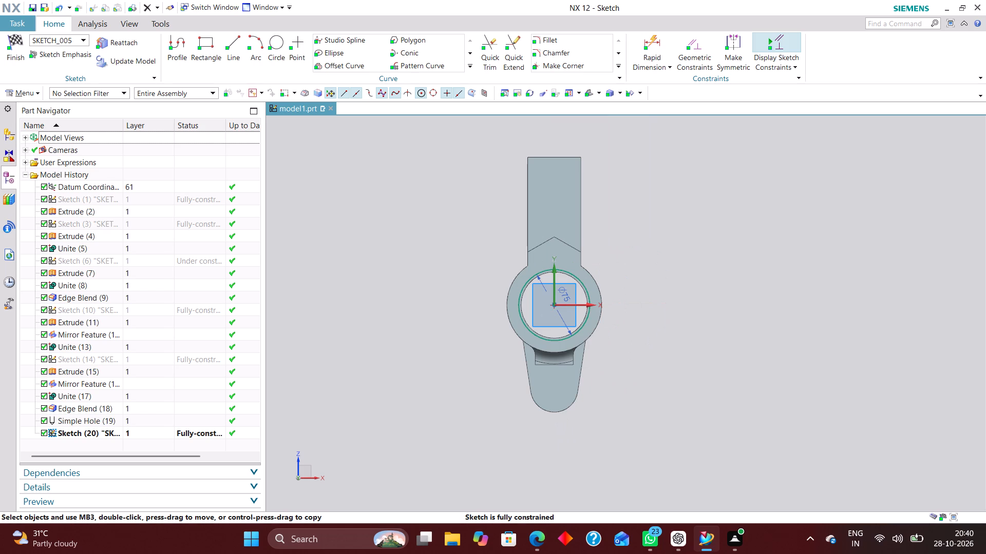
middle_drag(635, 294, 631, 289)
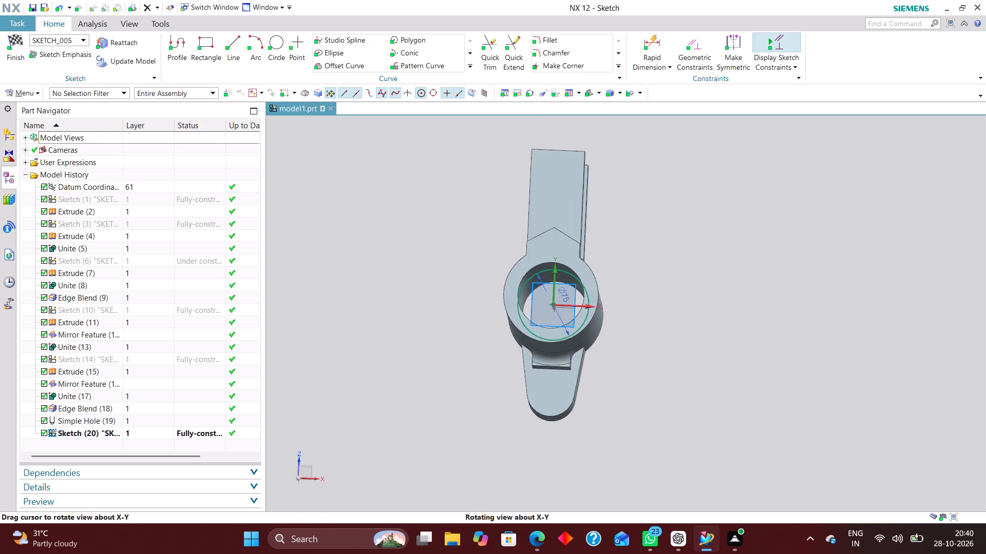
middle_drag(631, 289, 623, 299)
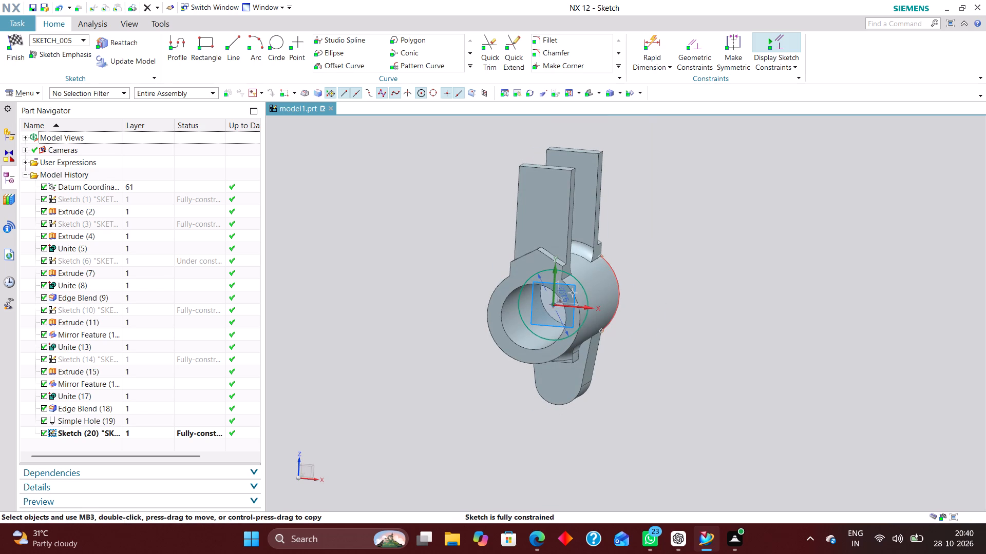
click(23, 42)
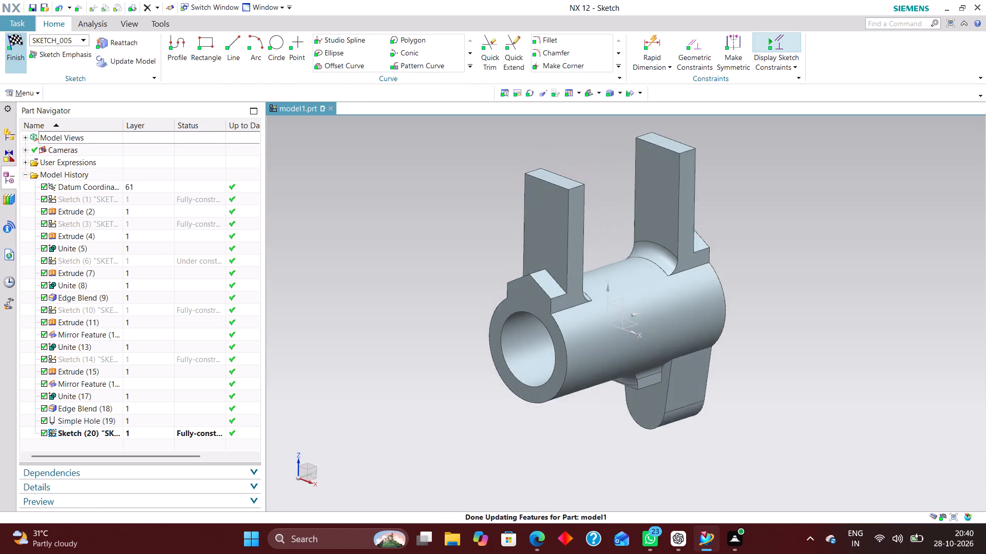
Set up an extrusion of the 75 mm circle sketch with limits at -60 mm and 60 mm from the sketch plane.
click(147, 44)
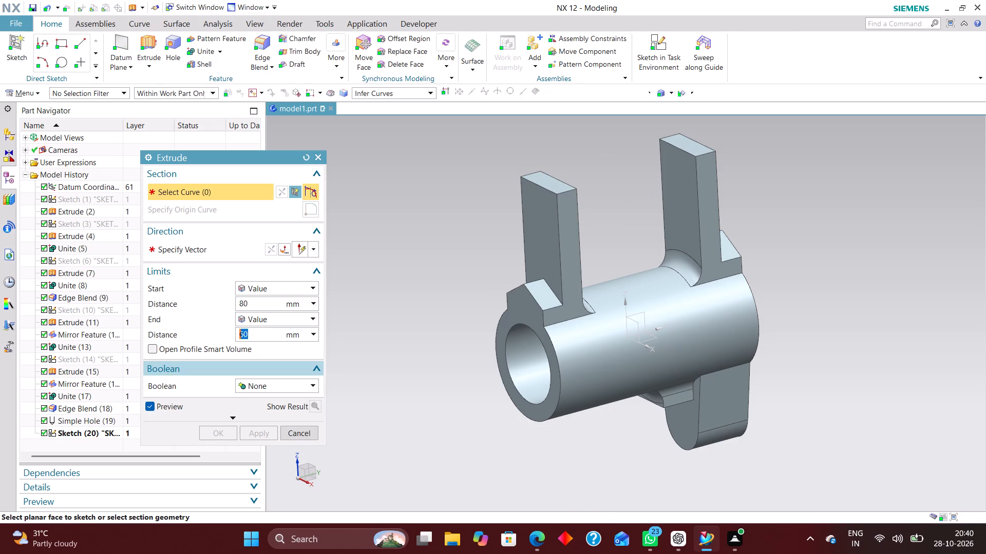
click(111, 432)
scroll(400, 339, up, 1)
middle_drag(400, 339, 378, 310)
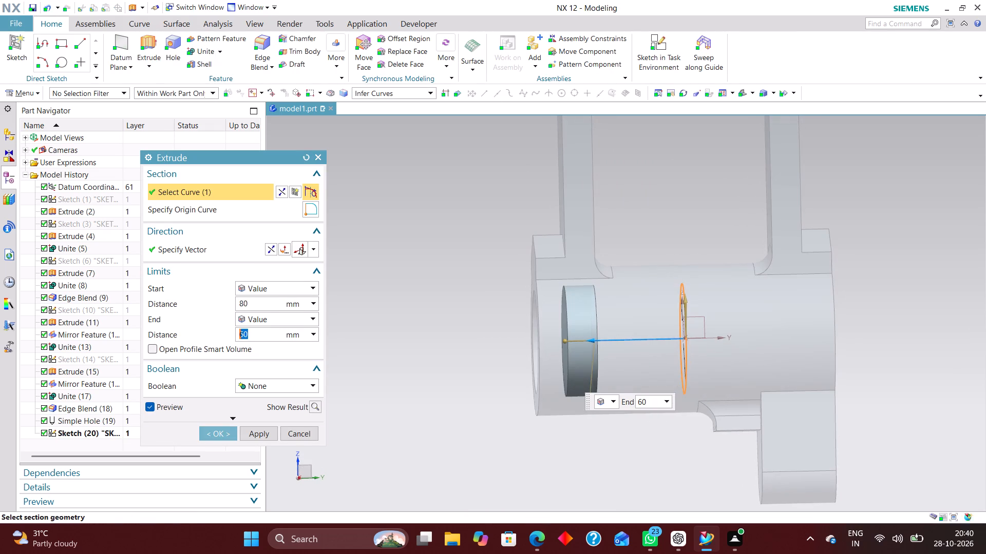
right_drag(864, 260, 642, 238)
scroll(412, 268, down, 3)
scroll(445, 288, up, 2)
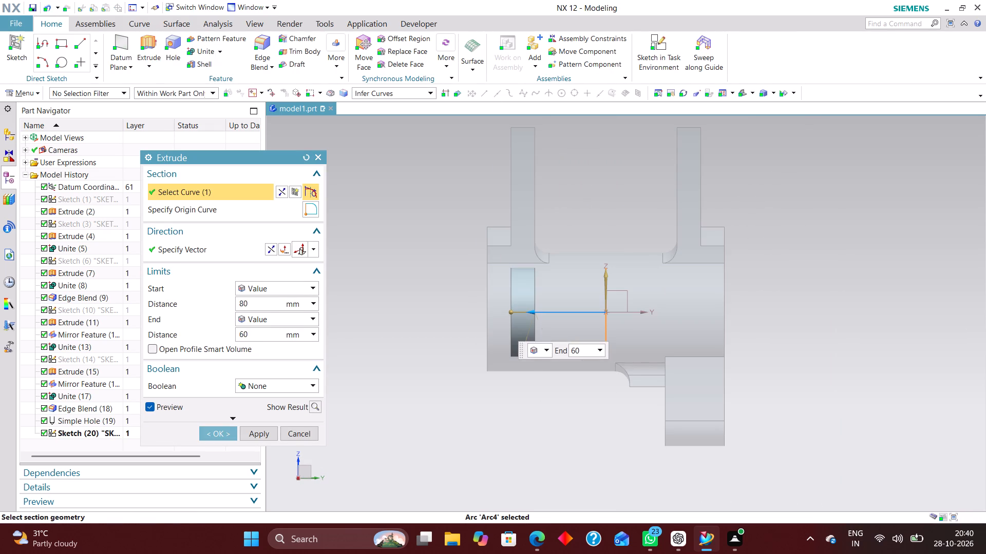
click(292, 289)
click(287, 311)
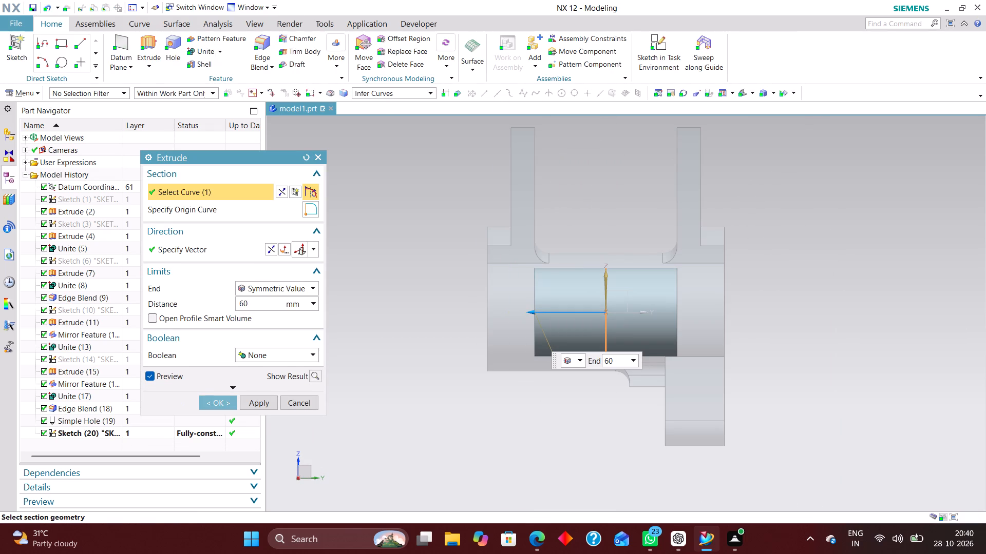
click(282, 291)
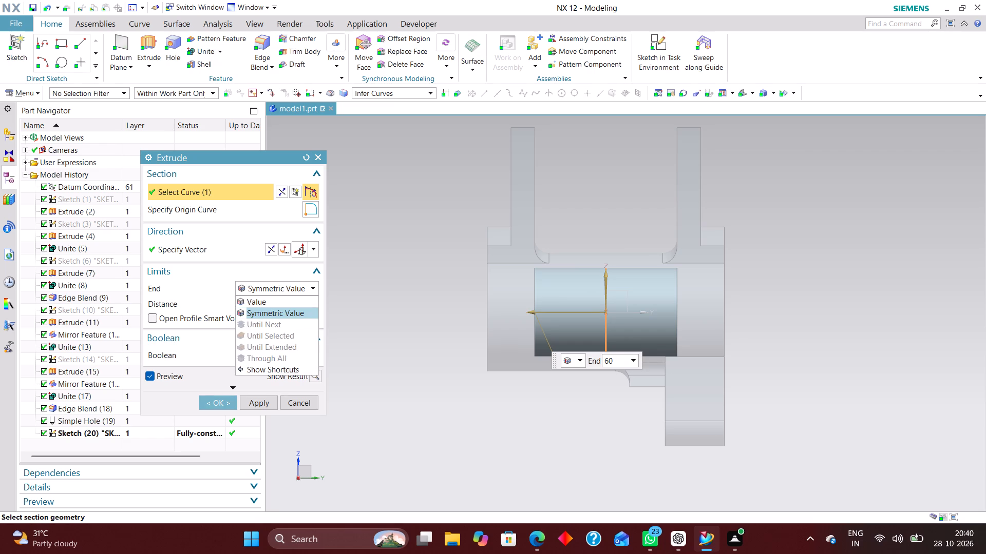
click(282, 302)
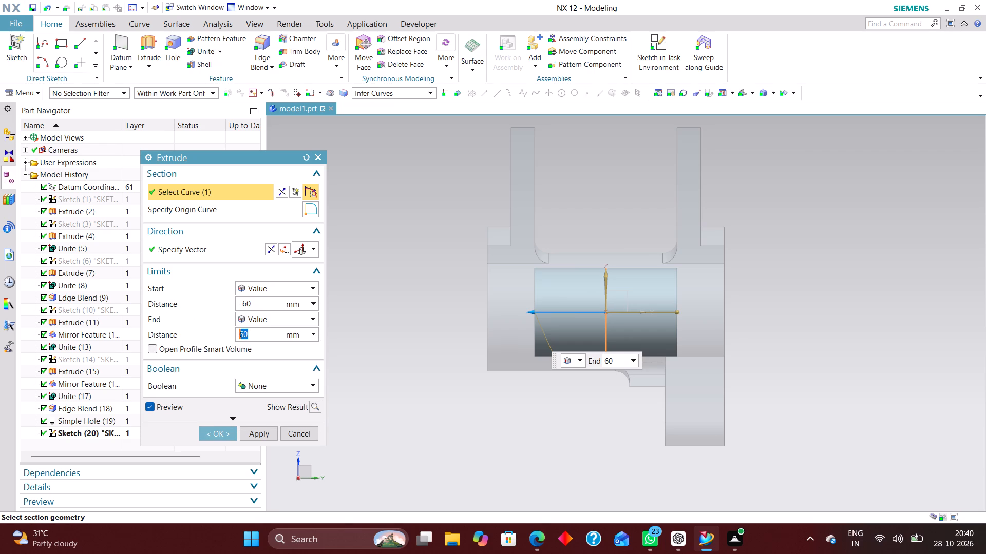
Move the extrusion's start to 0 mm, reverse its direction towards the lug end, and set the end distance to 20 mm.
middle_drag(761, 330, 756, 328)
right_drag(803, 318, 738, 309)
drag(676, 310, 639, 307)
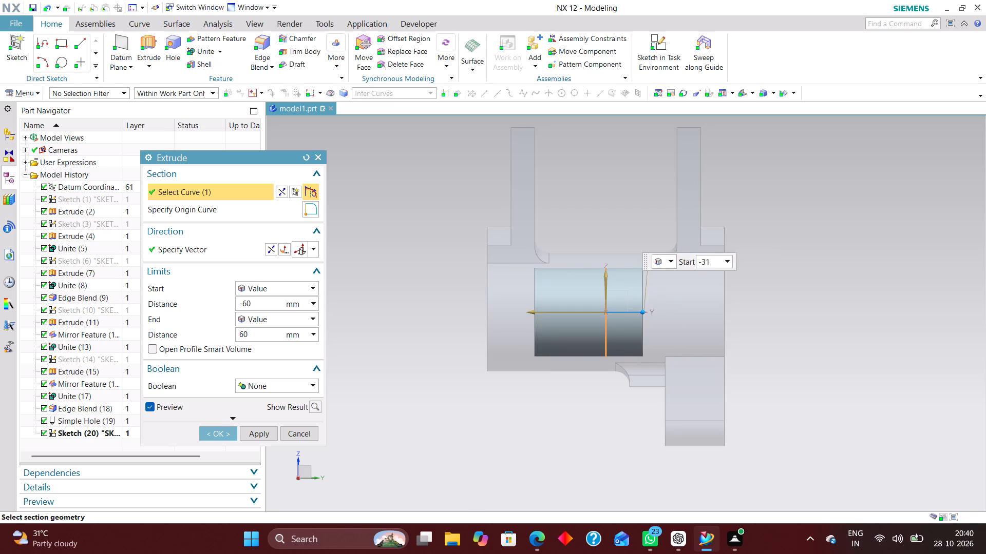
drag(639, 307, 605, 308)
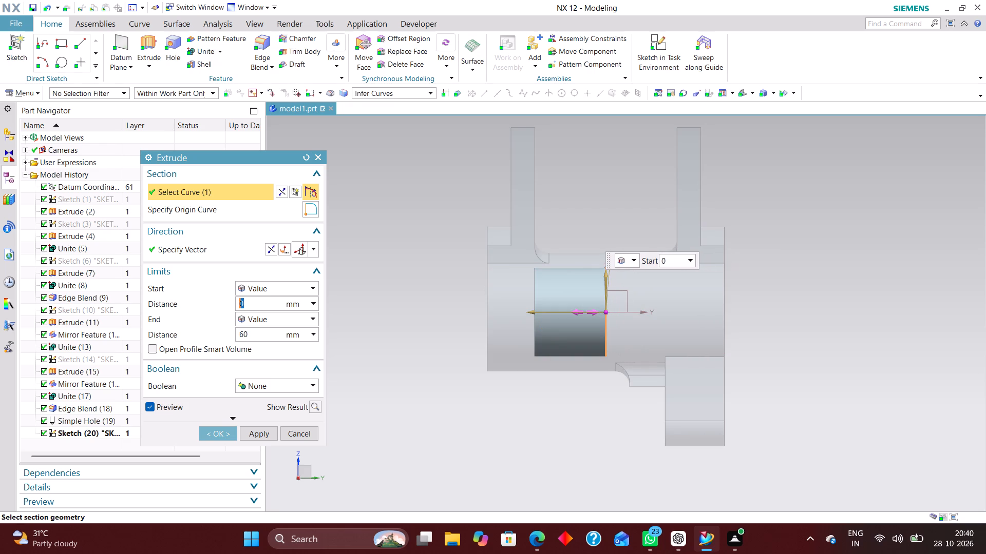
click(268, 250)
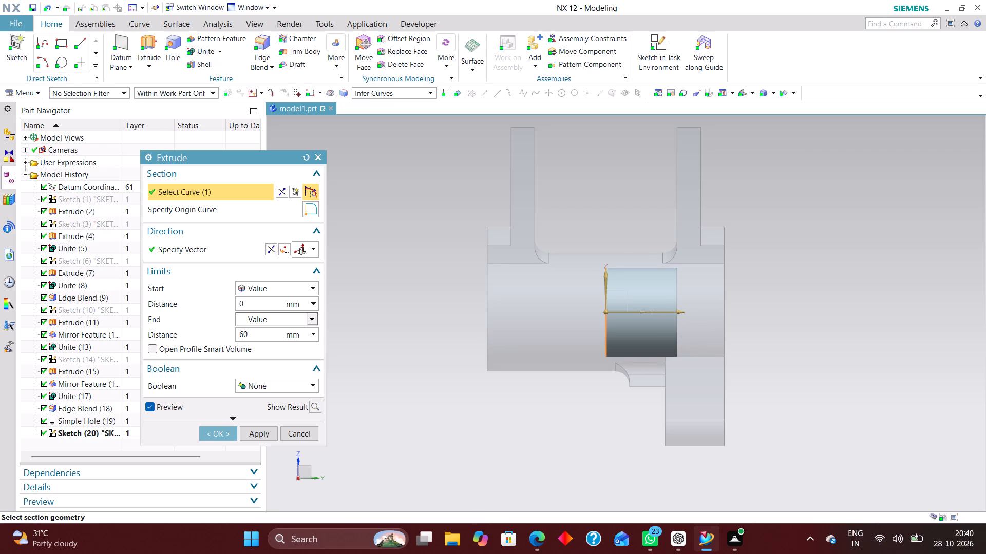
drag(252, 334, 213, 334)
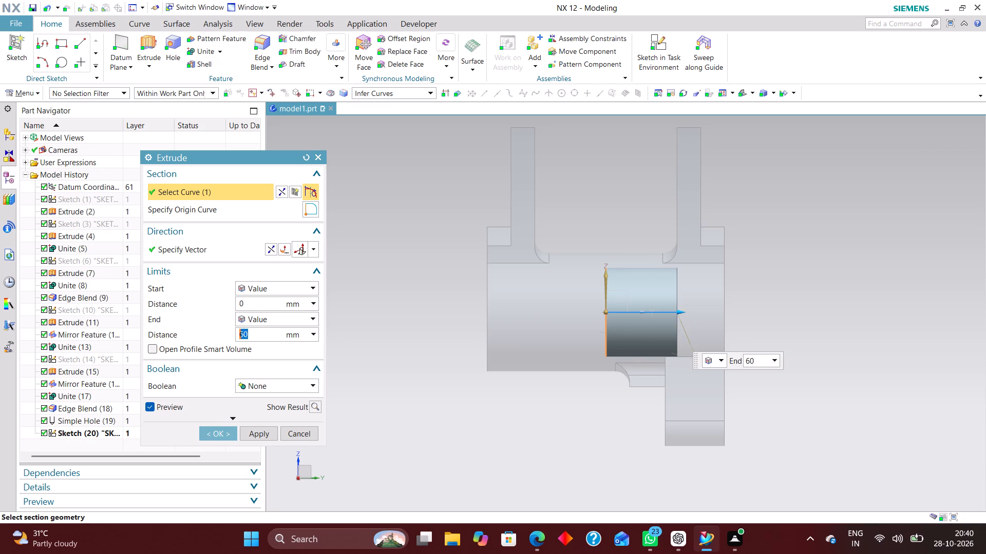
drag(213, 334, 214, 334)
text(20)
key(Return)
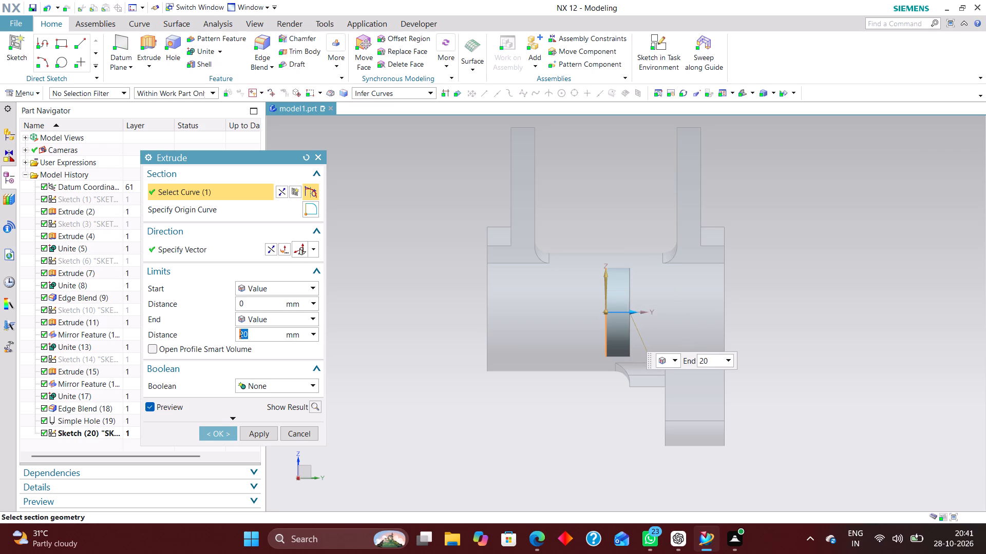
Extend the extrusion's start to -60 mm and create it as a separate body with no Boolean.
drag(608, 314, 548, 312)
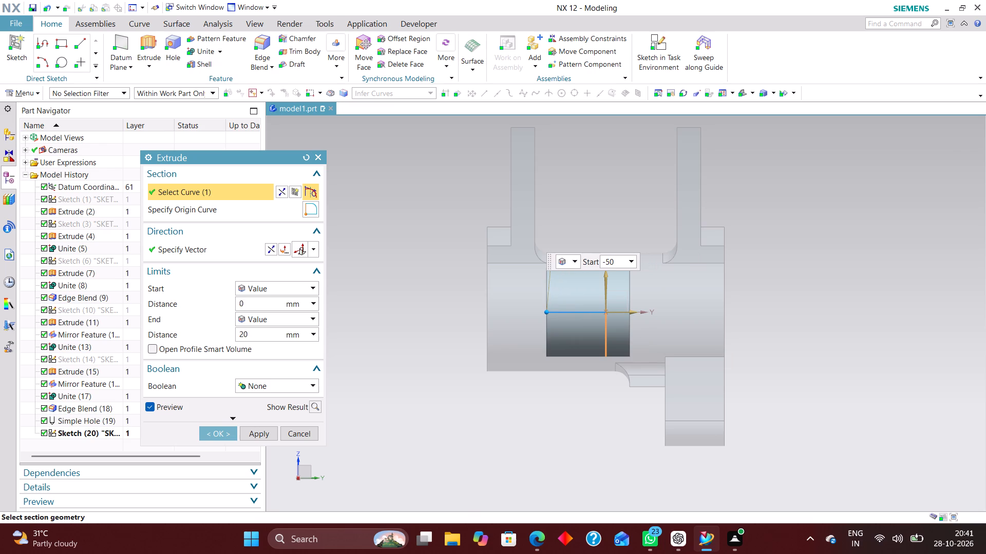
drag(548, 312, 548, 311)
drag(548, 311, 548, 312)
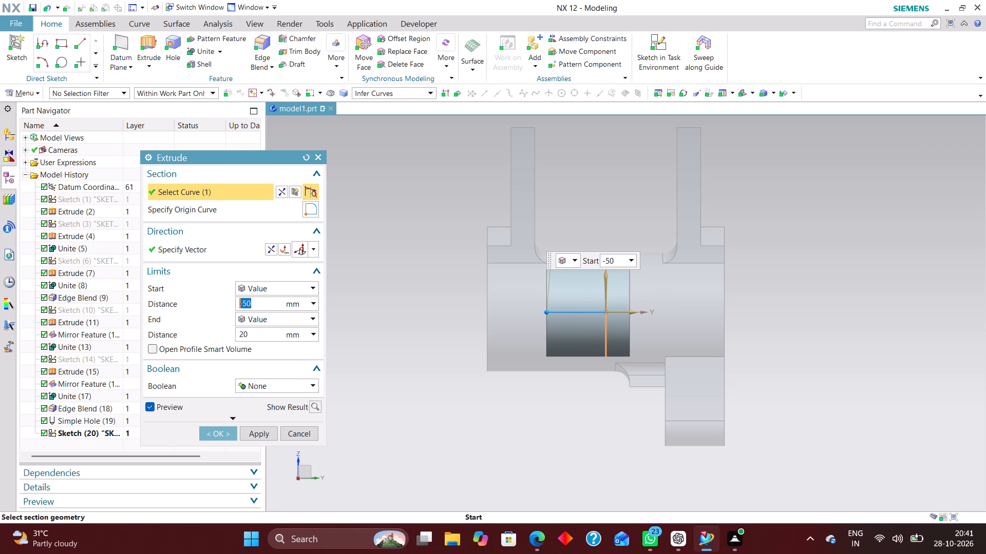
right_drag(812, 300, 694, 295)
scroll(556, 396, up, 1)
middle_drag(555, 391, 555, 380)
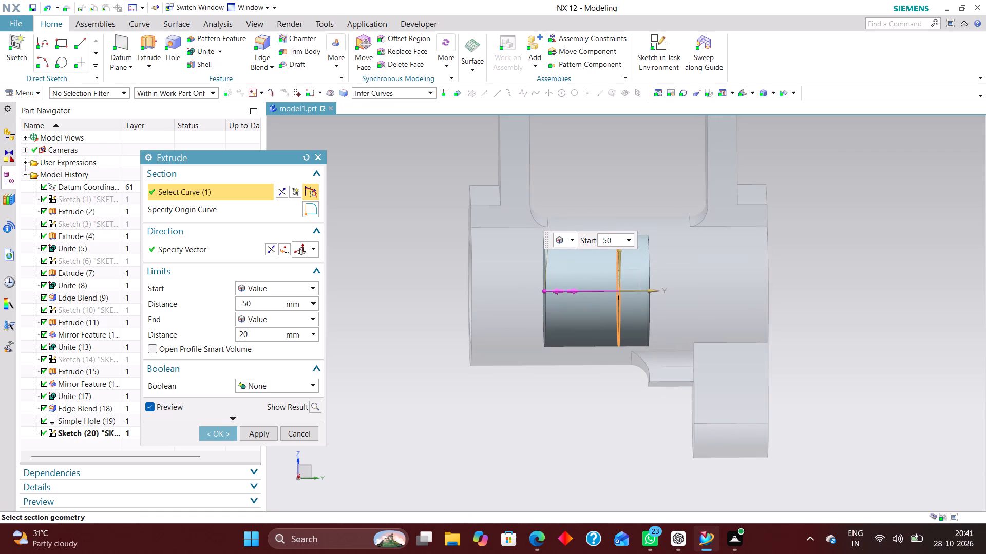
drag(543, 293, 530, 290)
right_drag(861, 283, 689, 268)
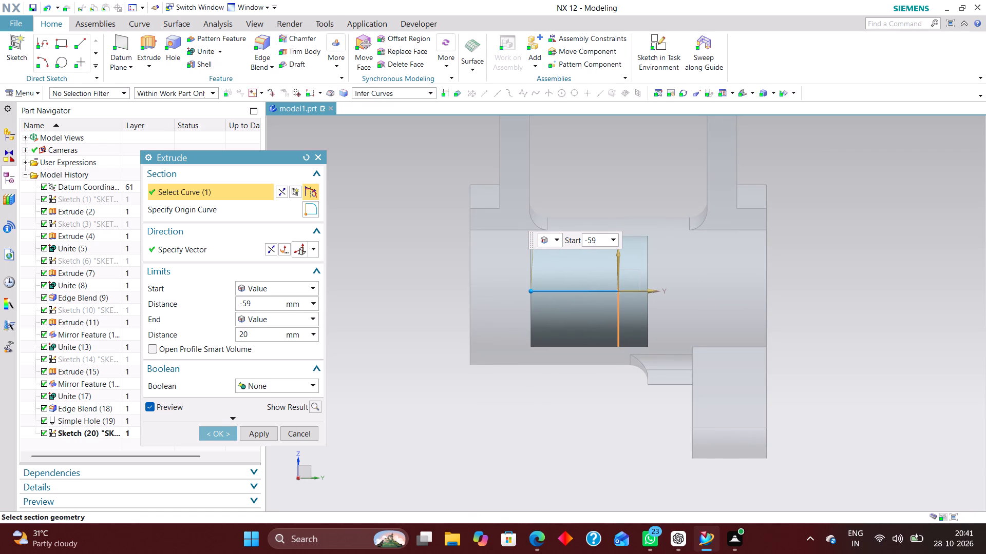
click(533, 293)
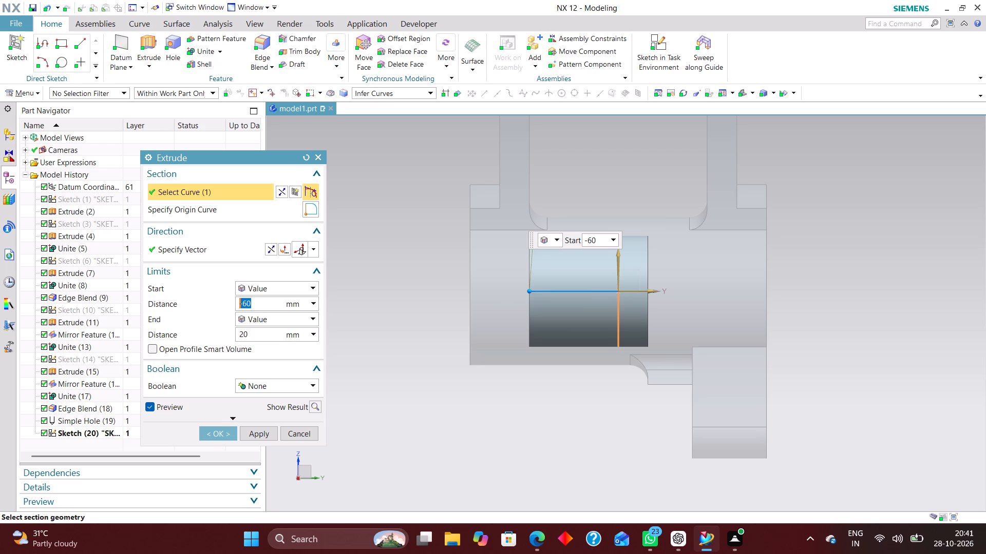
click(215, 431)
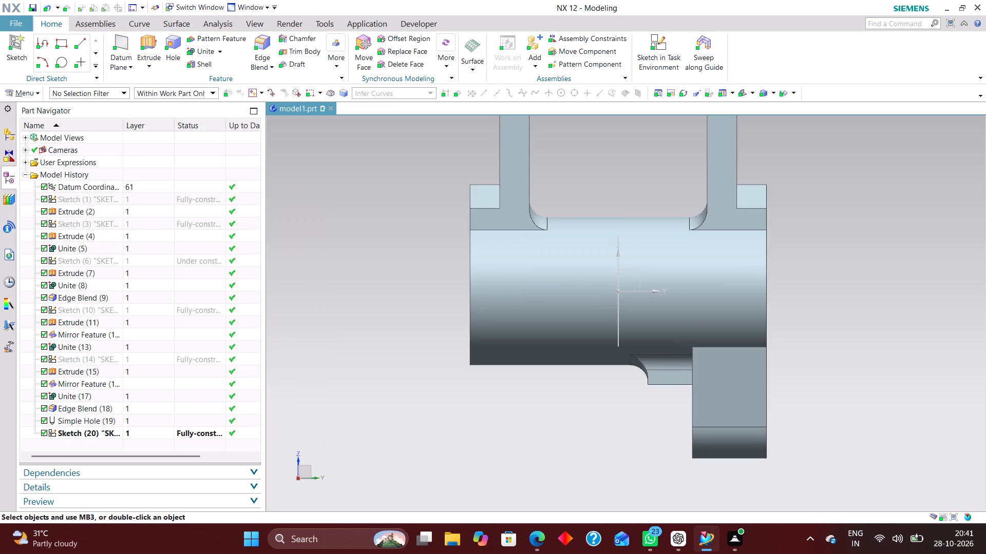
Subtract the extruded 75 mm cylinder from the bracket body to cut the internal recess in the bore.
middle_drag(459, 410, 511, 419)
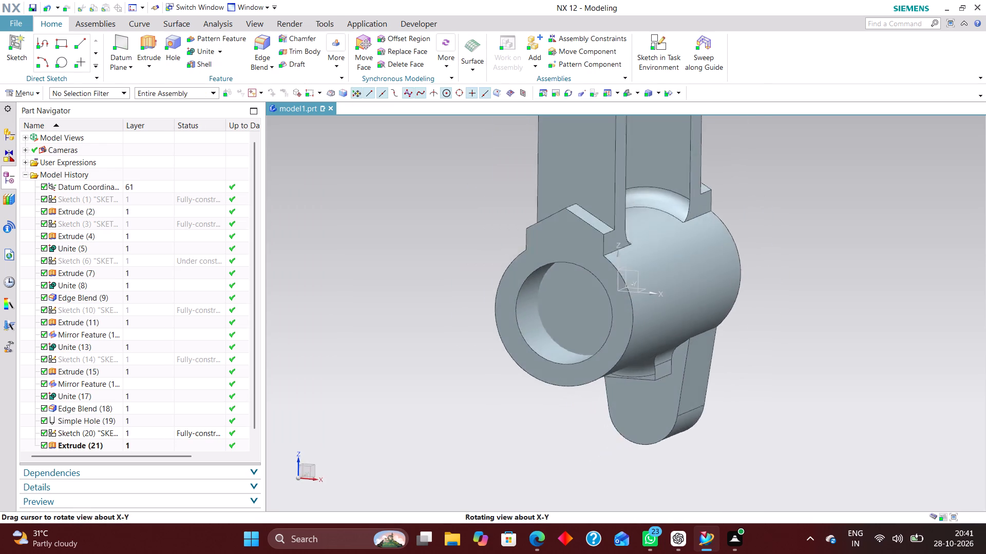
middle_drag(511, 419, 502, 417)
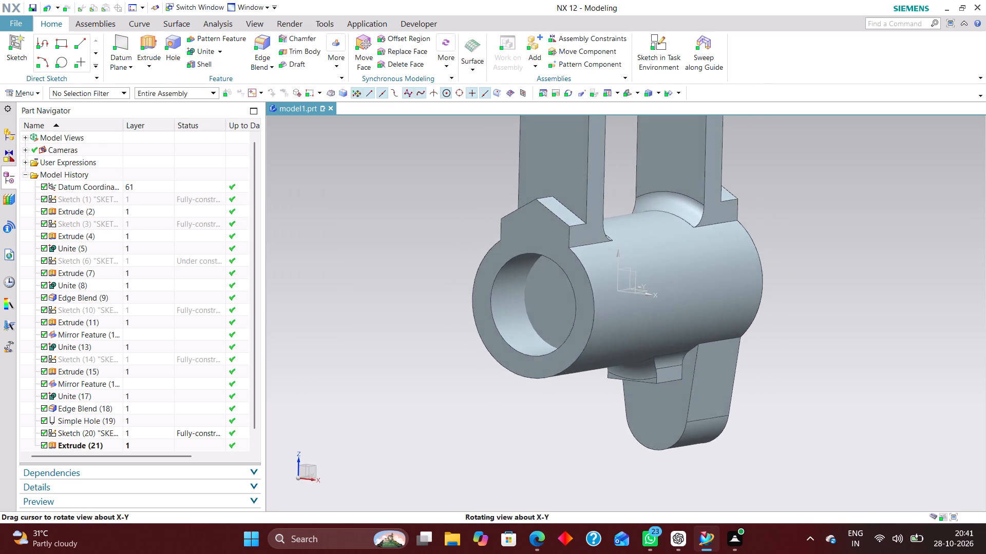
middle_drag(502, 417, 504, 418)
scroll(505, 417, up, 1)
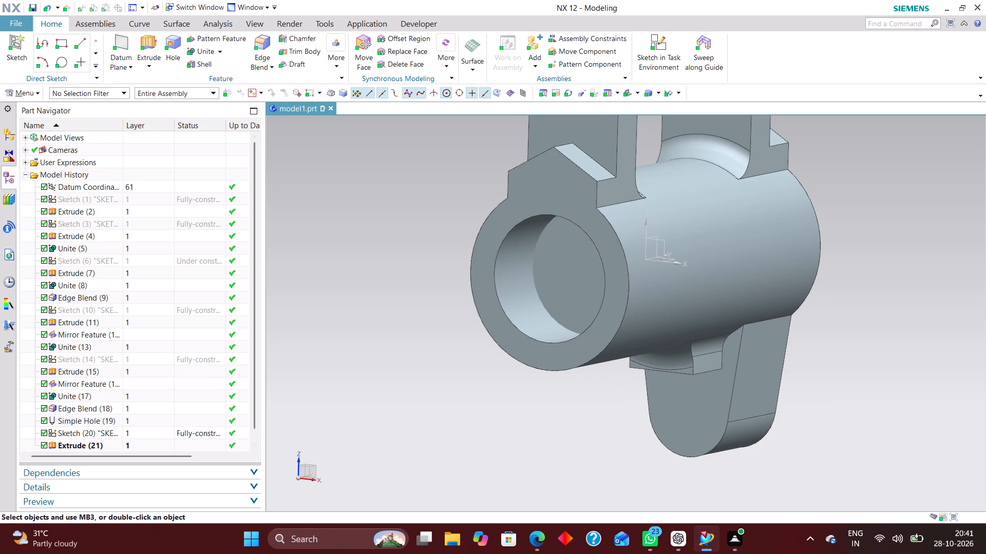
click(221, 51)
click(215, 79)
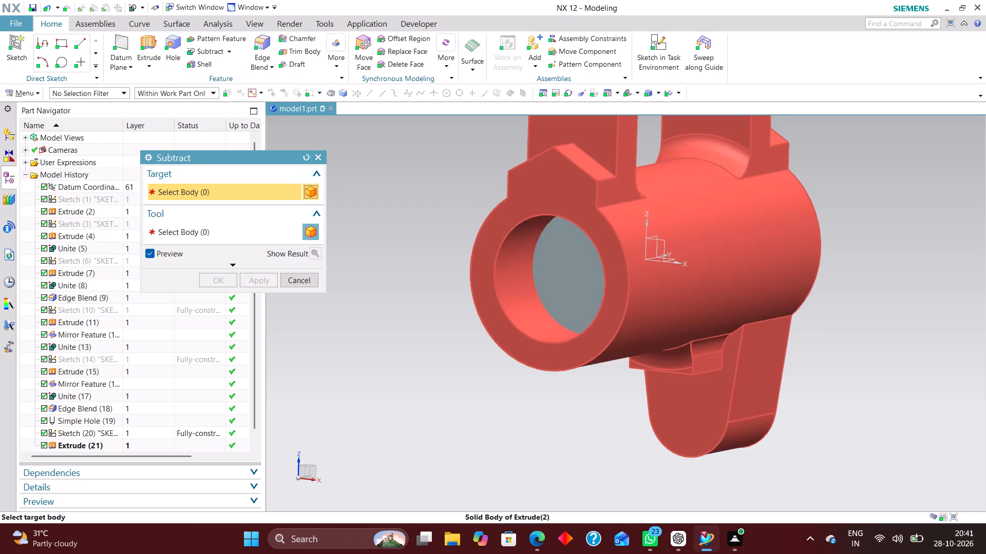
click(546, 344)
click(563, 281)
middle_drag(560, 390, 582, 377)
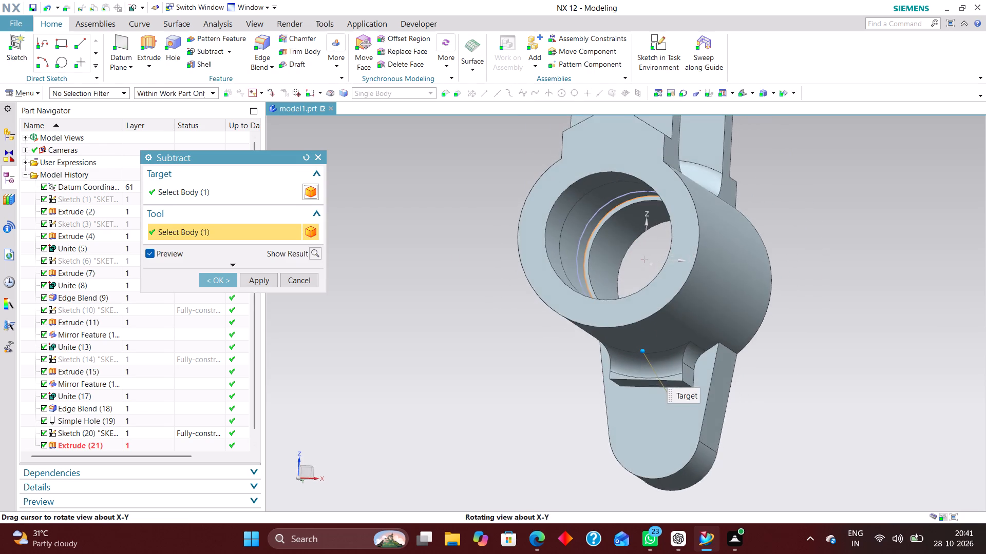
middle_drag(582, 377, 564, 383)
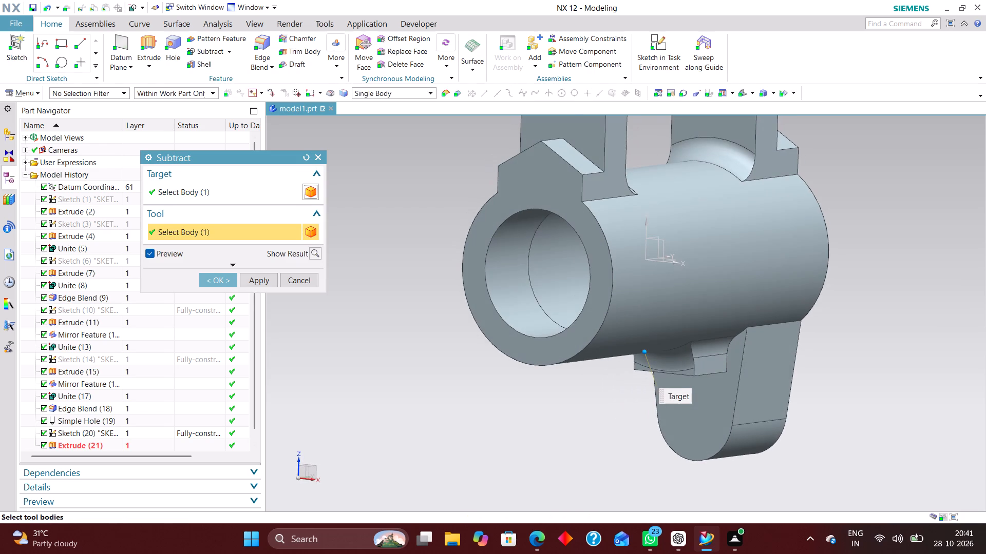
click(224, 279)
Hide the 75 mm circle sketch inside the bore.
middle_drag(562, 326, 565, 330)
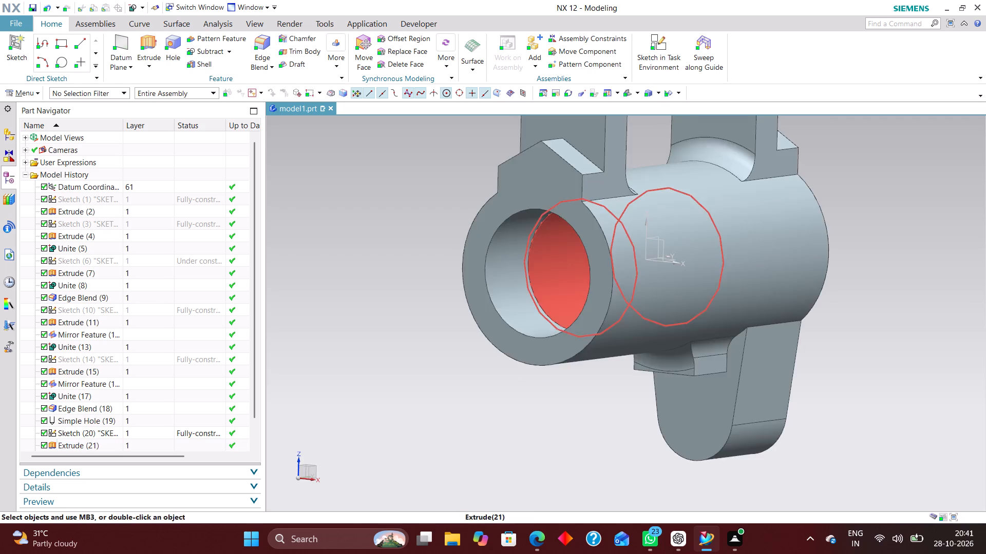
middle_drag(565, 330, 574, 315)
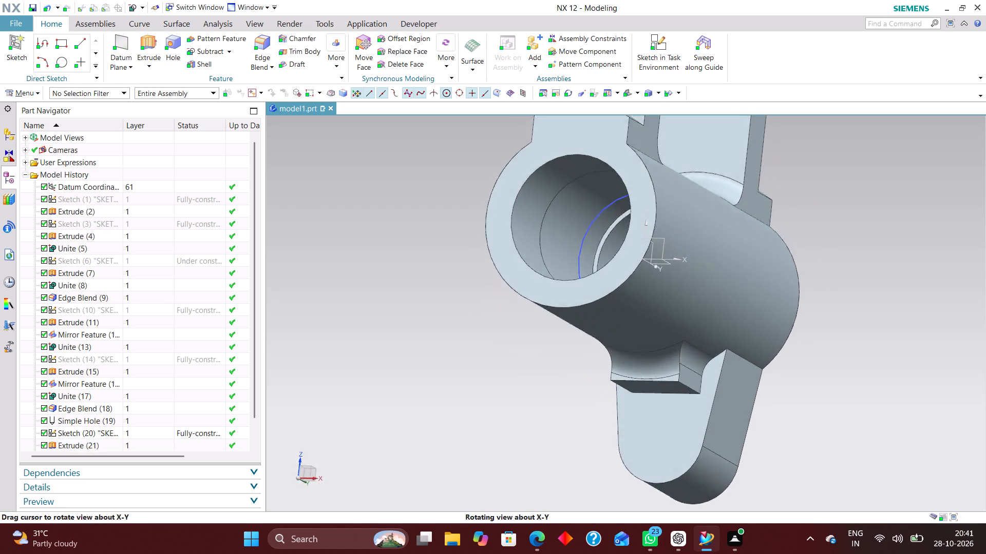
middle_drag(574, 315, 586, 328)
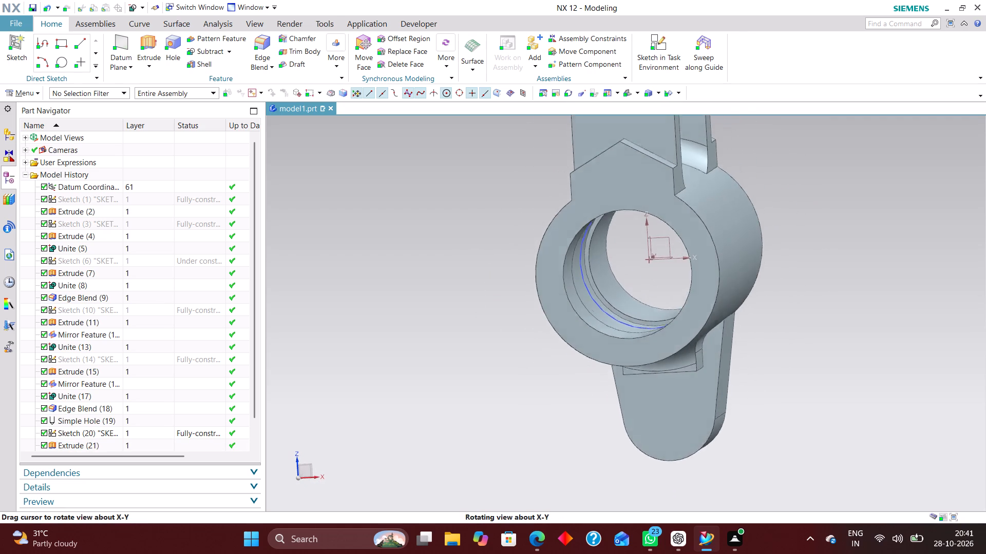
middle_drag(586, 328, 571, 331)
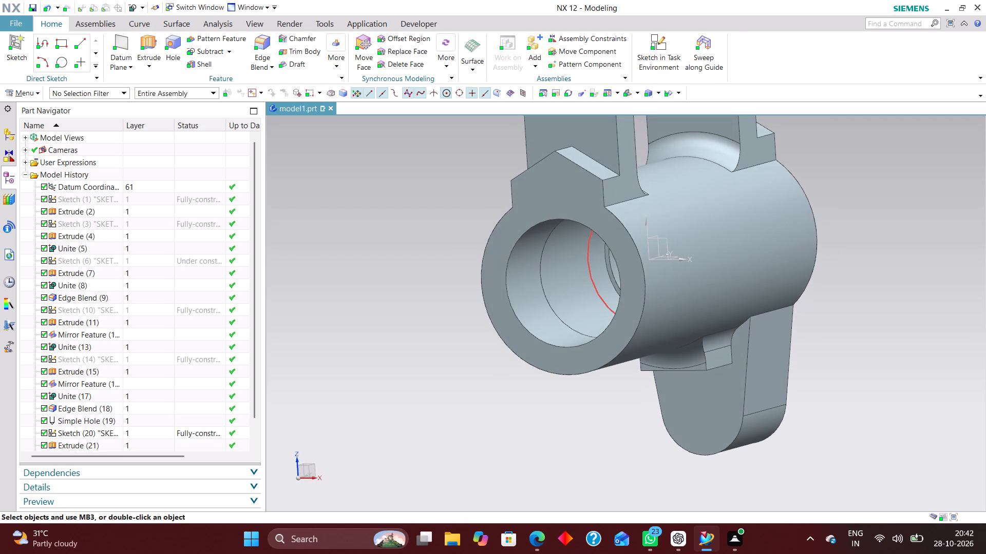
right_drag(608, 303, 610, 323)
Examine the bore and its internal recess from both ends of the main cylinder.
middle_drag(847, 362, 726, 367)
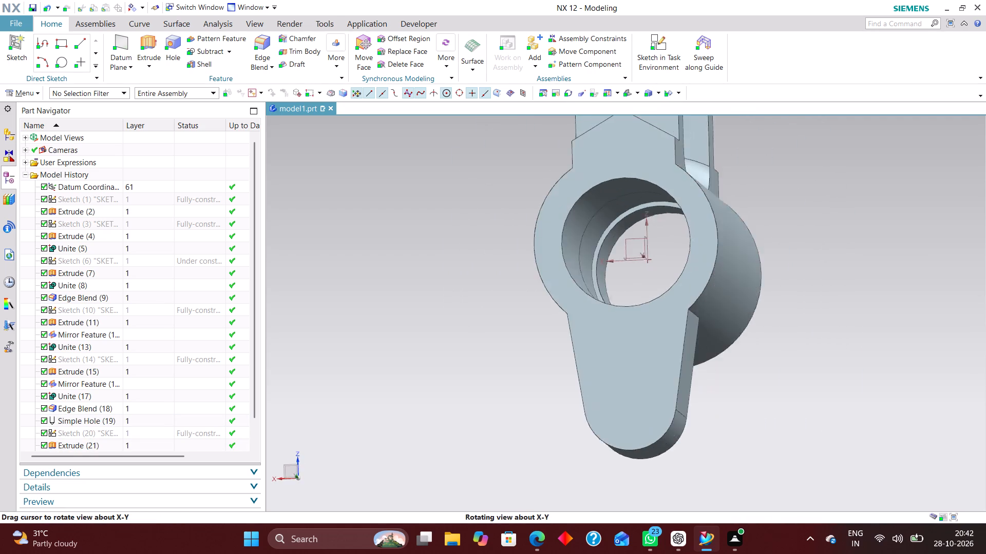
middle_drag(726, 367, 779, 367)
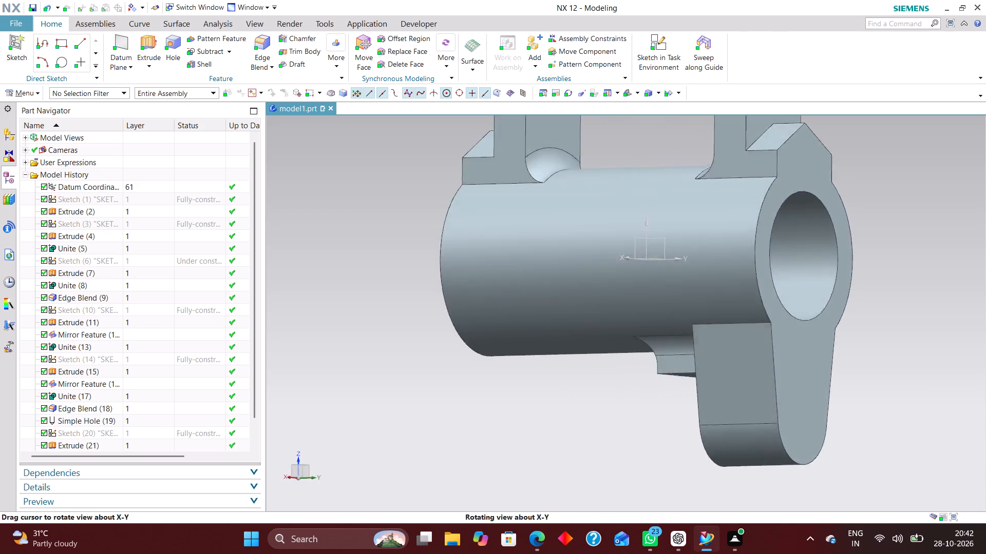
middle_drag(779, 367, 828, 369)
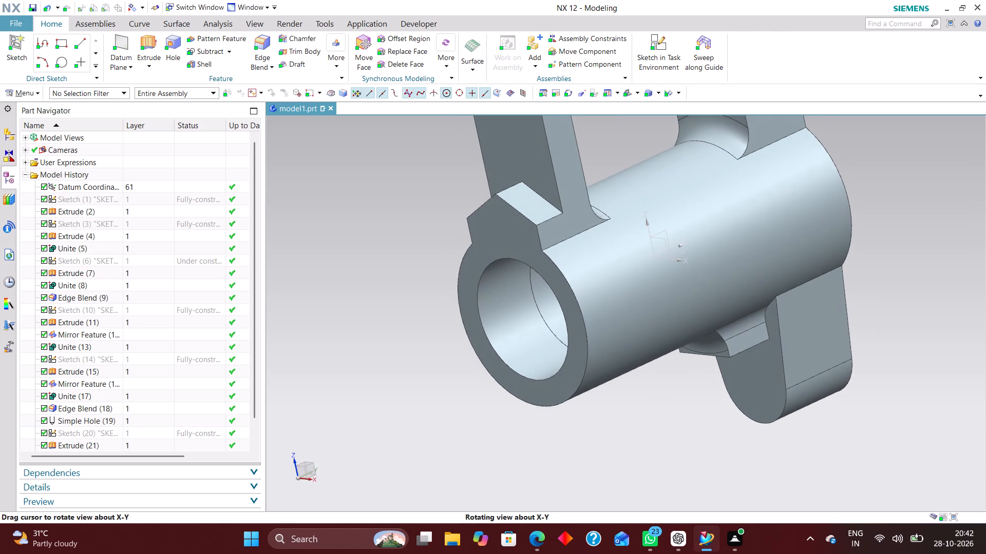
middle_drag(828, 369, 826, 380)
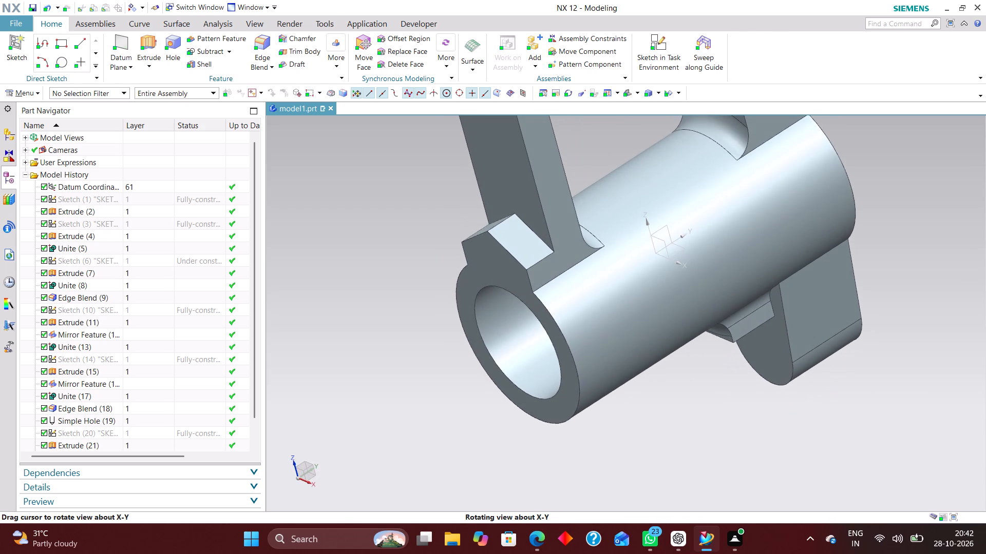
middle_drag(826, 380, 821, 383)
scroll(825, 380, up, 1)
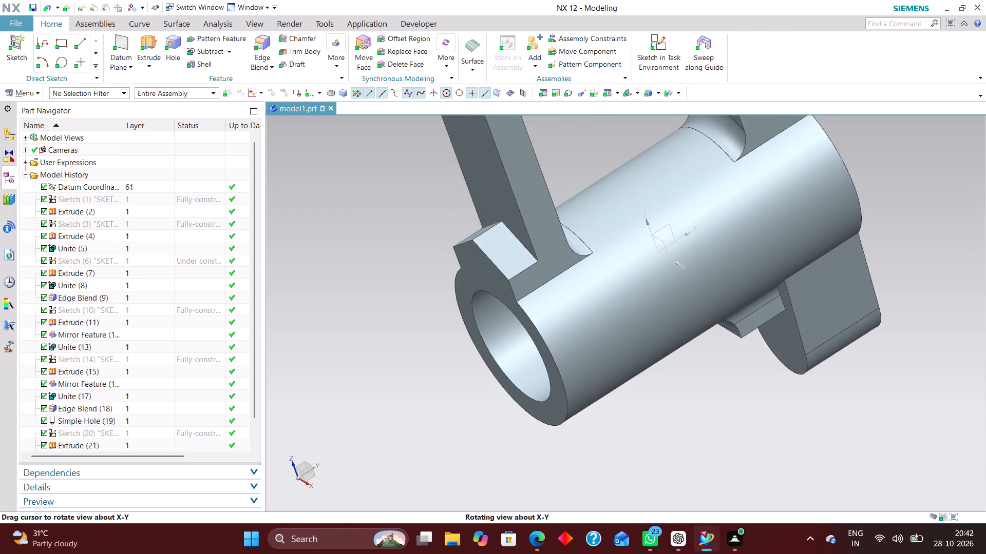
middle_drag(821, 383, 842, 358)
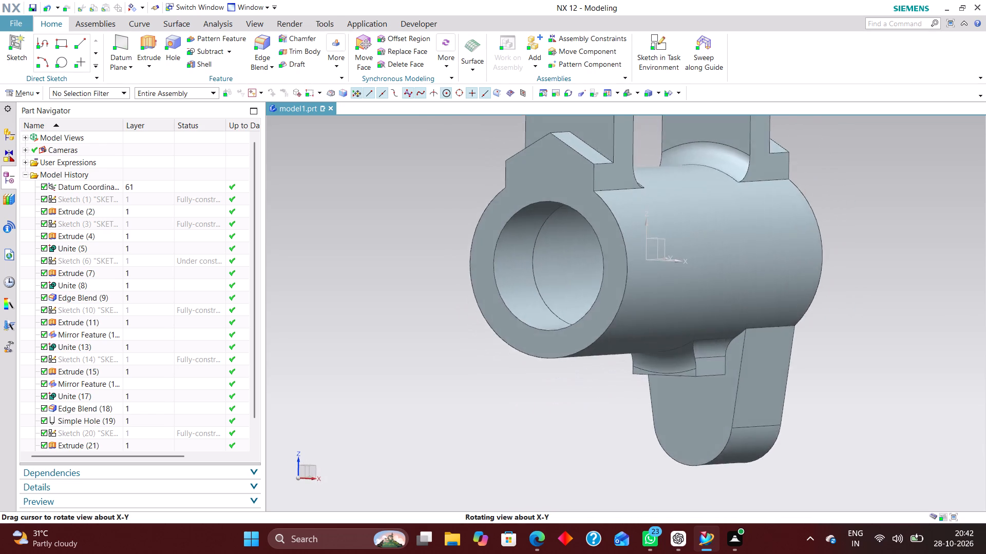
Section the view of the bracket lengthwise through the bore with a single X plane at offset 0.
middle_drag(842, 358, 836, 348)
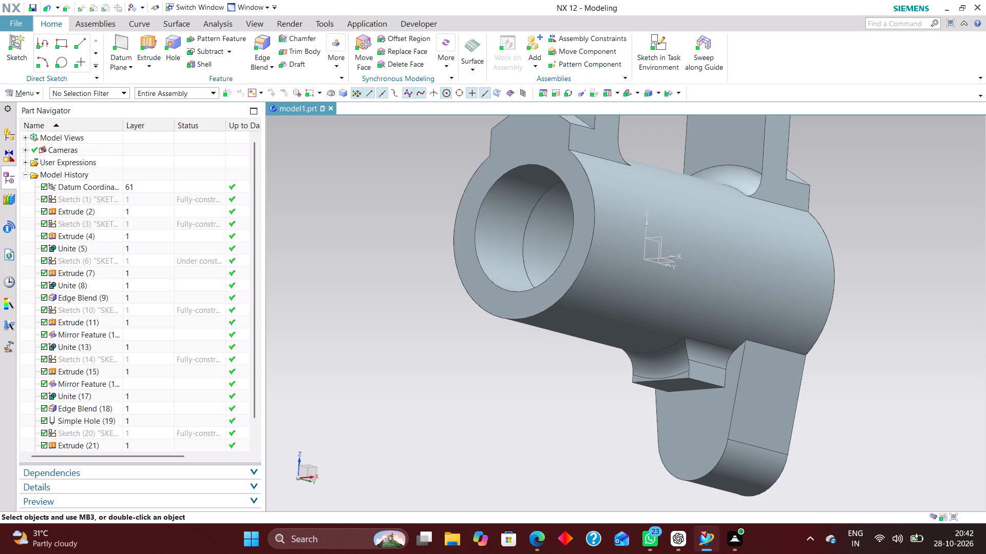
scroll(596, 341, down, 6)
middle_drag(757, 306, 733, 323)
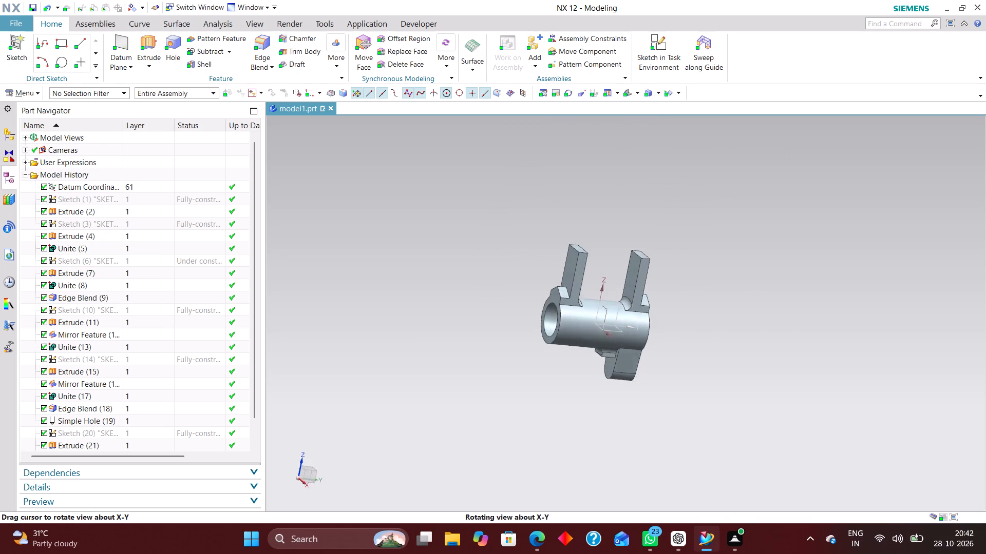
middle_drag(733, 323, 725, 328)
scroll(654, 319, up, 3)
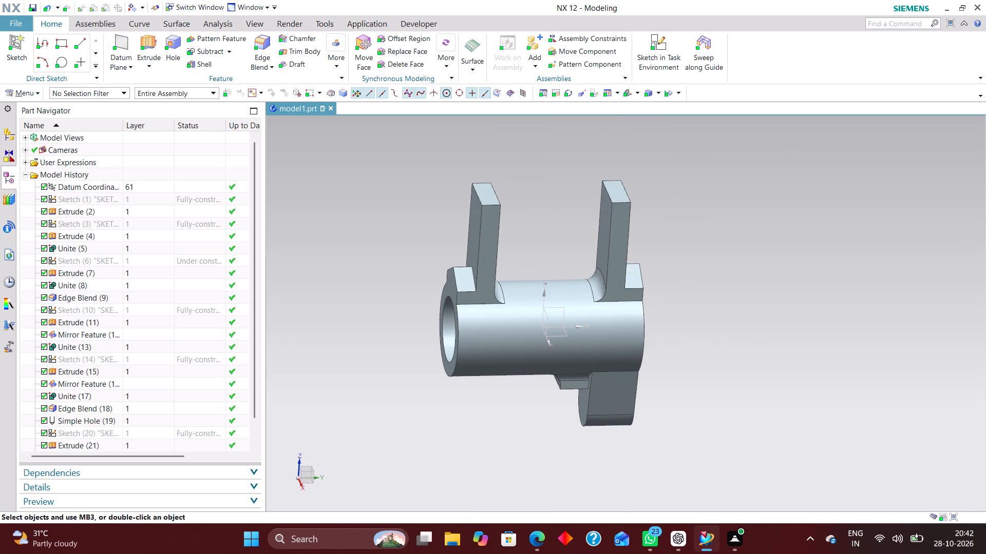
key(ctrl+h)
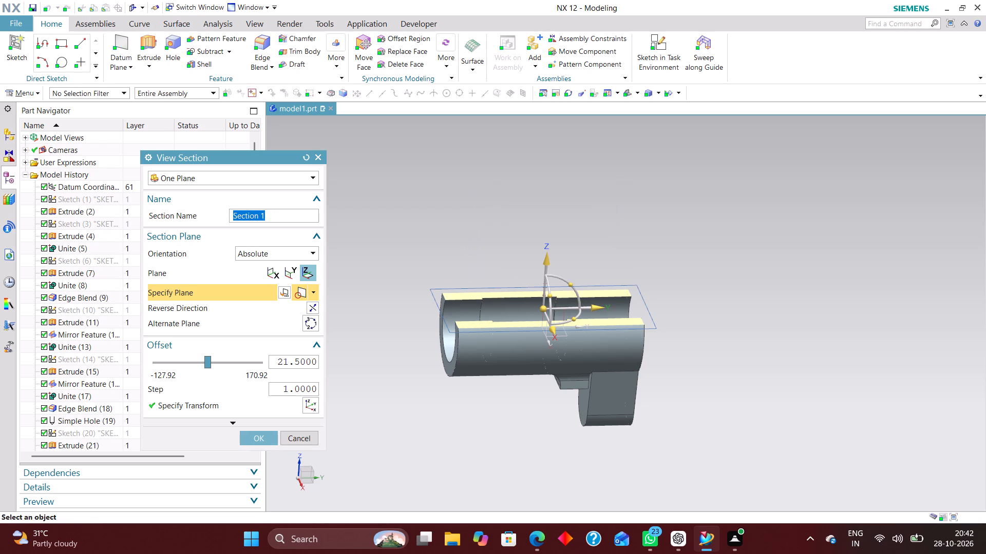
click(294, 275)
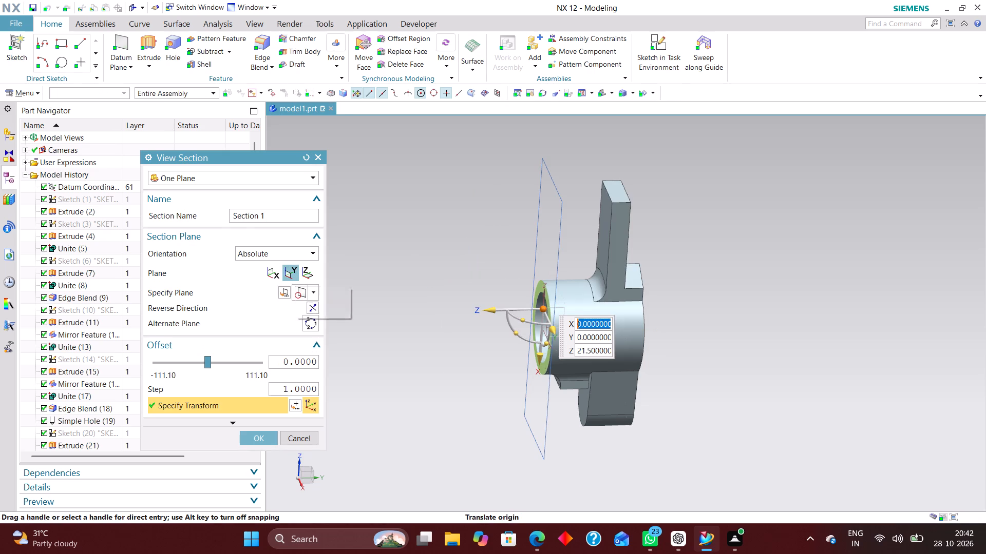
click(278, 273)
right_drag(742, 267, 678, 261)
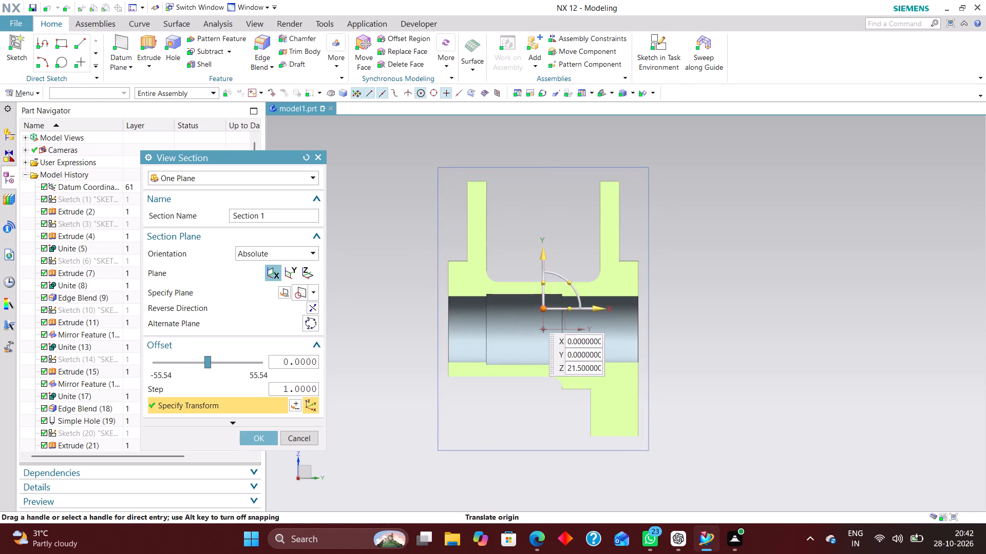
scroll(488, 376, up, 2)
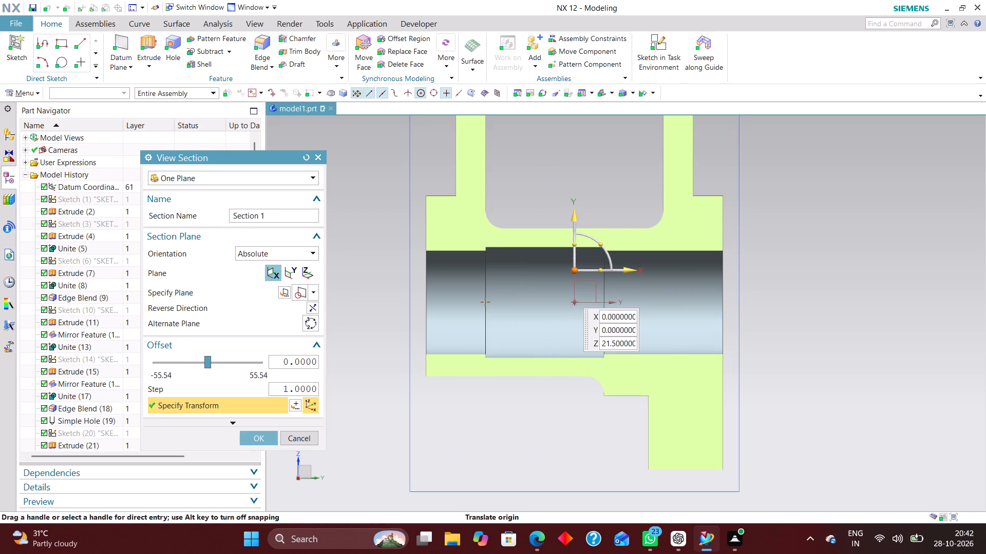
click(252, 439)
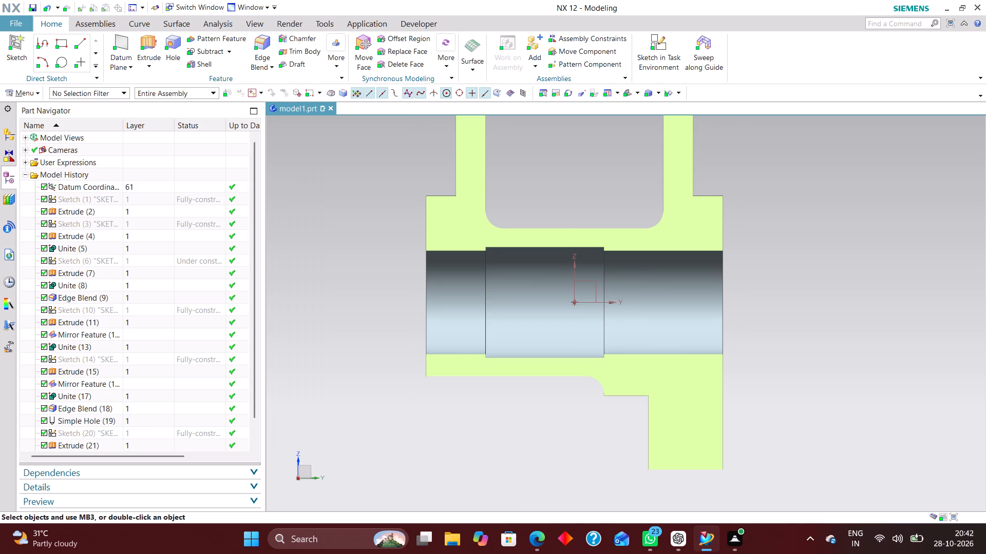
scroll(416, 301, down, 2)
scroll(210, 383, down, 4)
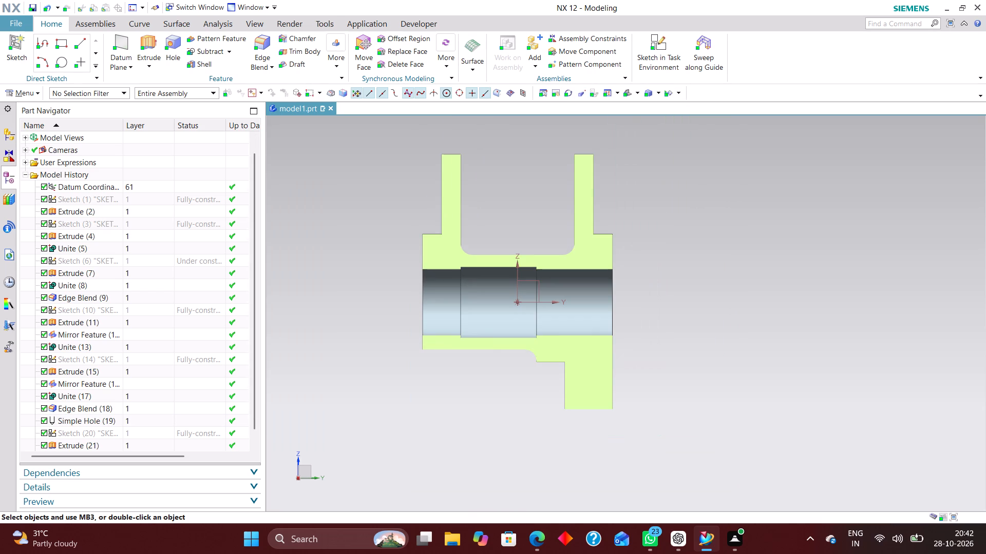
Highlight the recess's Subtract feature in the model history and examine it in the sectioned bore.
click(140, 430)
right_click(144, 432)
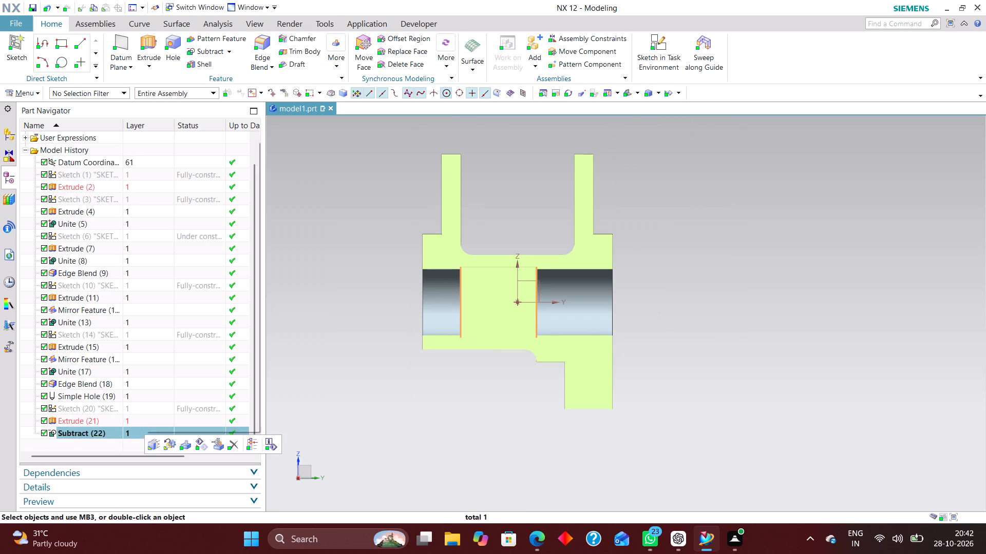
click(342, 403)
middle_drag(365, 298, 389, 310)
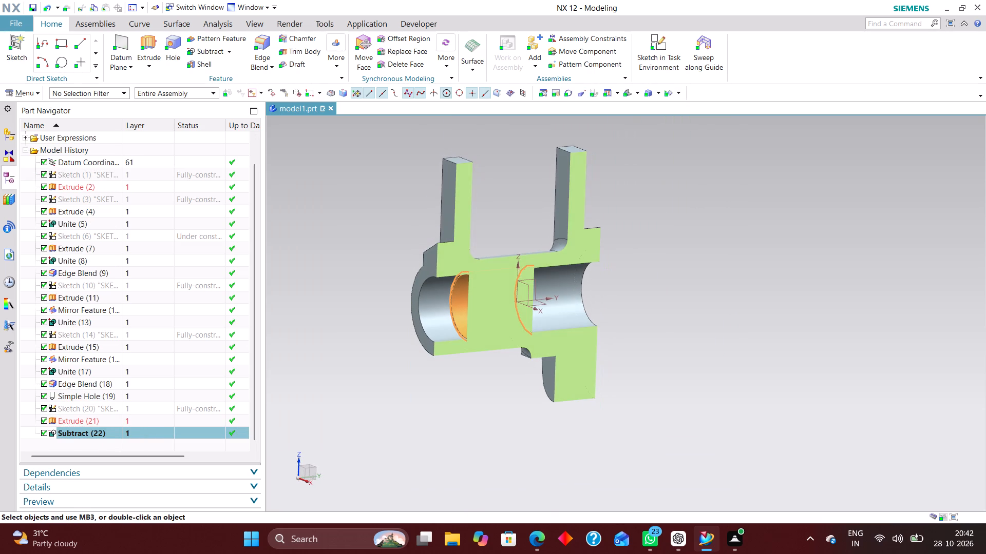
click(533, 187)
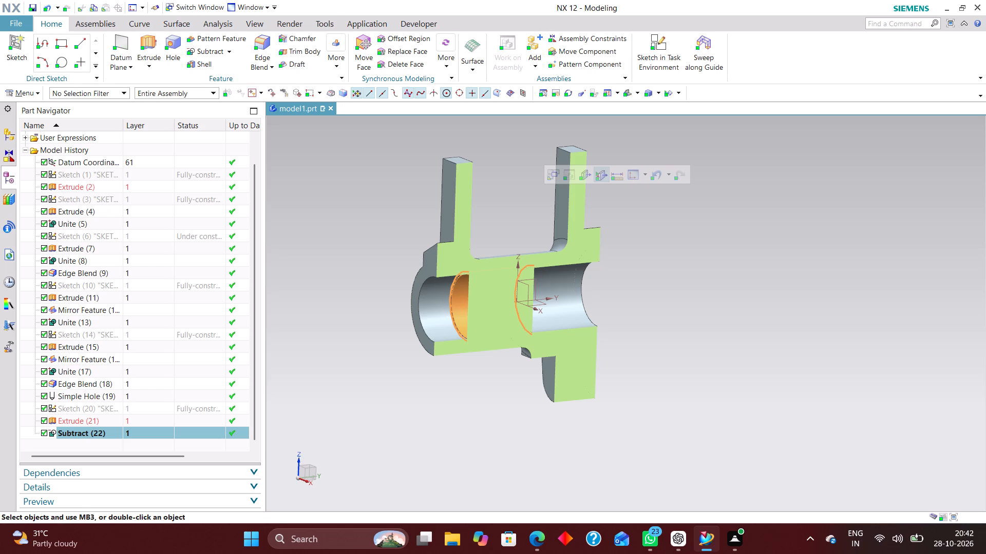
Move the view section plane along X to an offset of 436 mm, clear of the bracket.
key(ctrl+h)
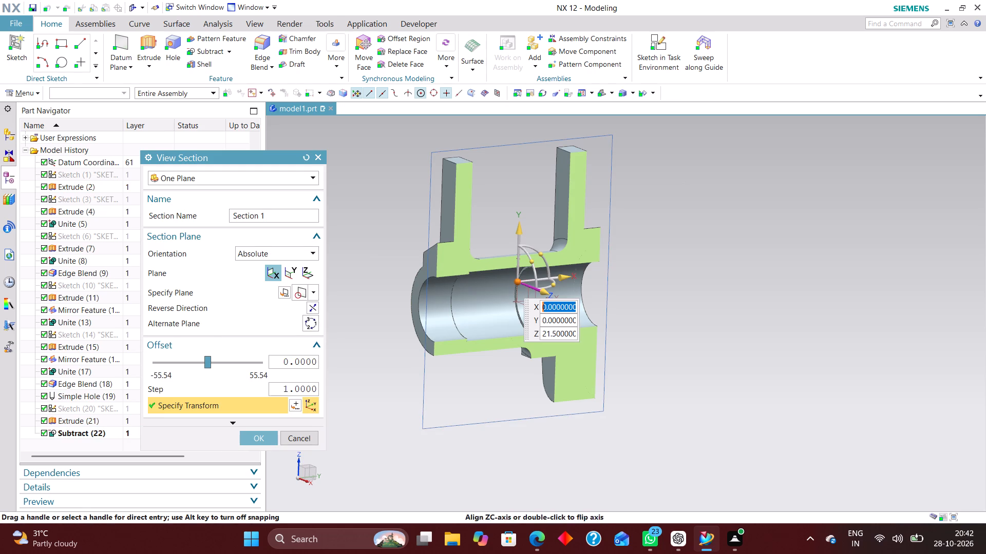
drag(539, 290, 750, 387)
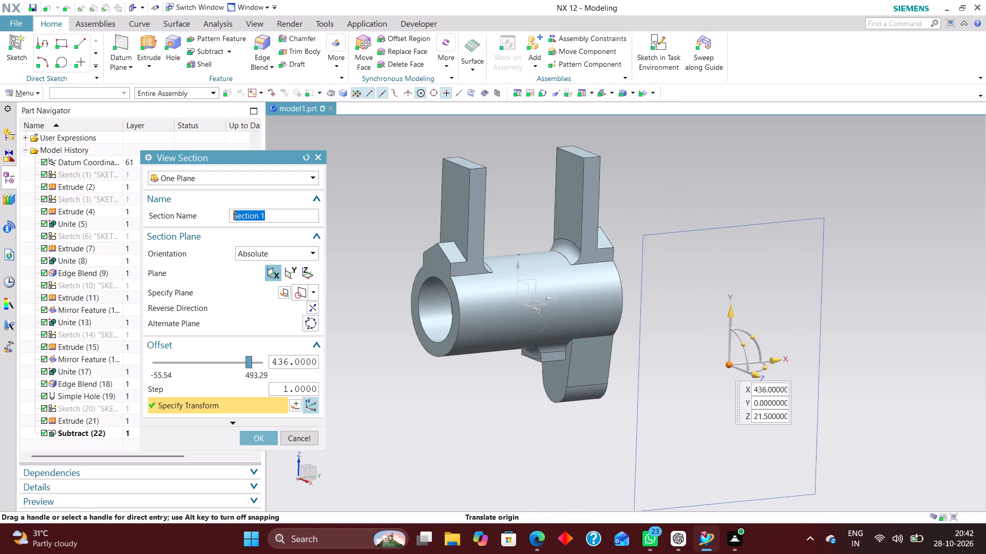
click(255, 438)
Examine the bore and the shoulder edges of its internal recess from both ends of the main cylinder.
middle_drag(487, 345, 506, 333)
scroll(495, 345, up, 1)
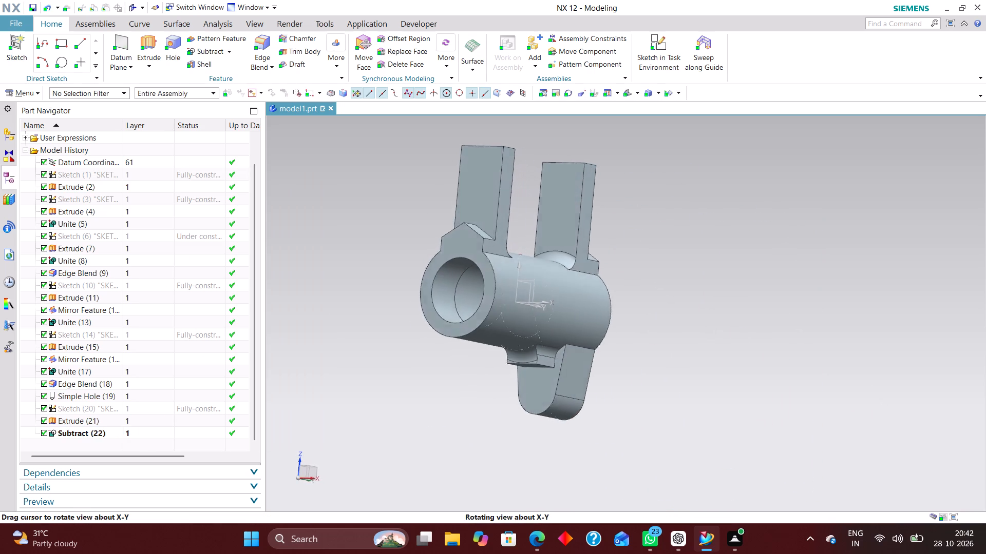
middle_drag(506, 333, 515, 344)
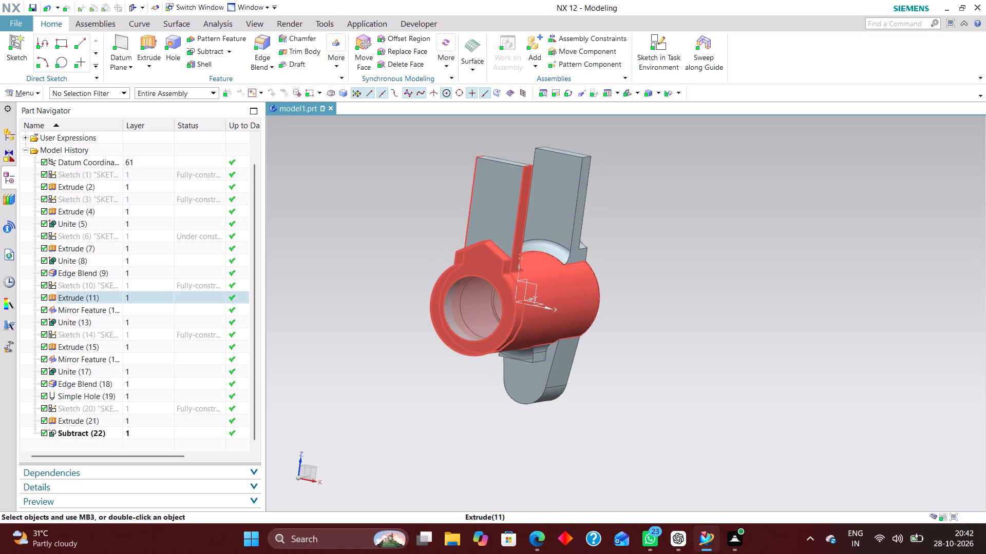
scroll(485, 306, up, 2)
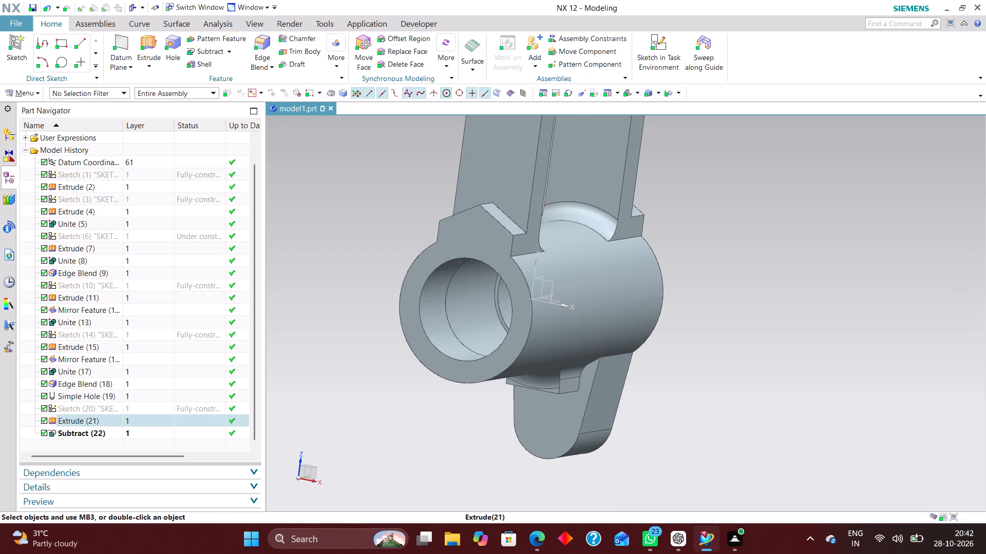
scroll(490, 307, up, 3)
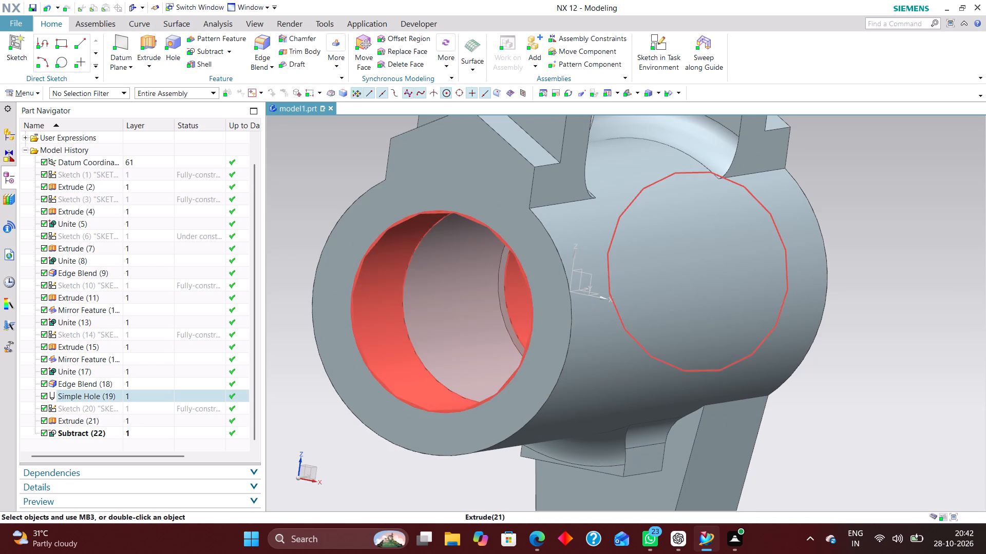
middle_drag(437, 334, 452, 324)
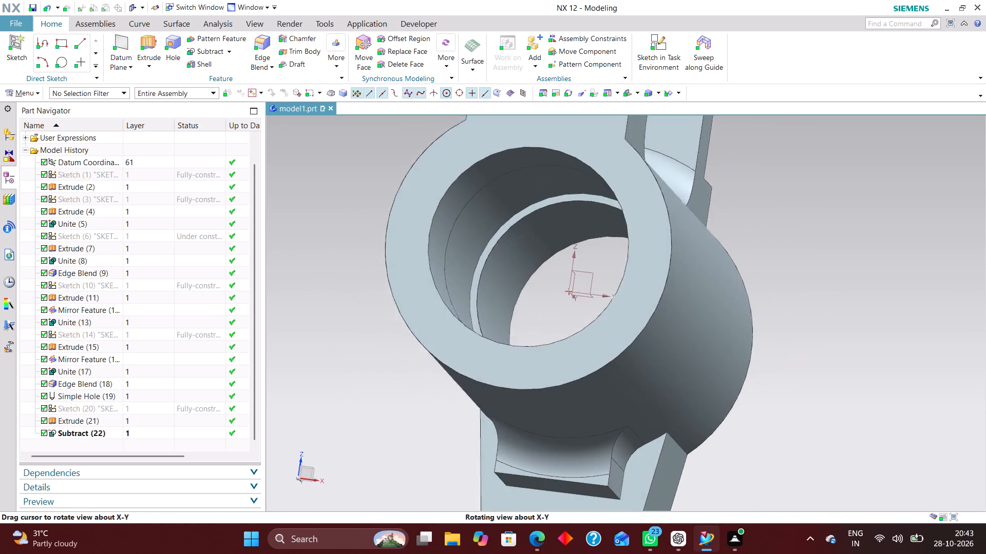
middle_drag(452, 324, 446, 332)
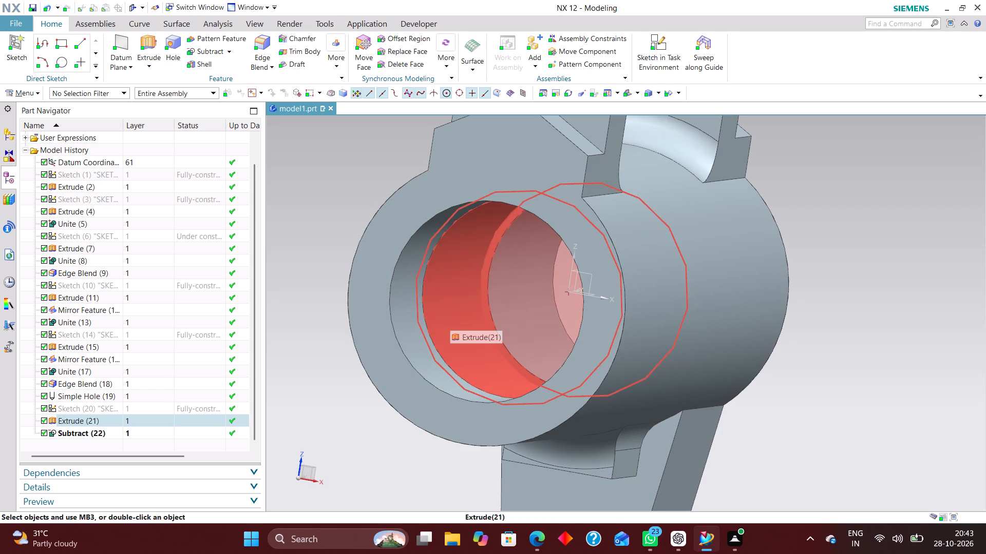
scroll(671, 315, up, 1)
middle_drag(671, 312, 672, 301)
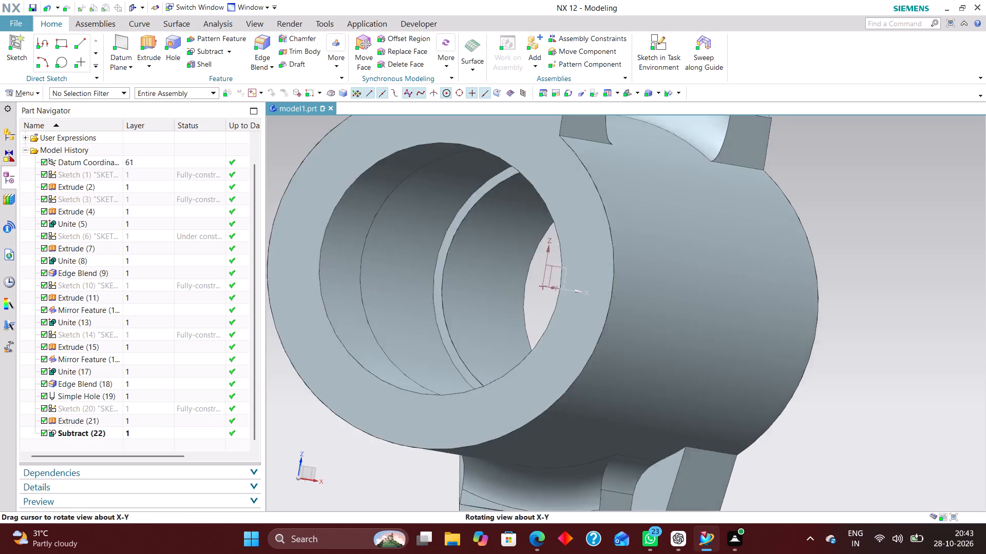
middle_drag(672, 301, 566, 292)
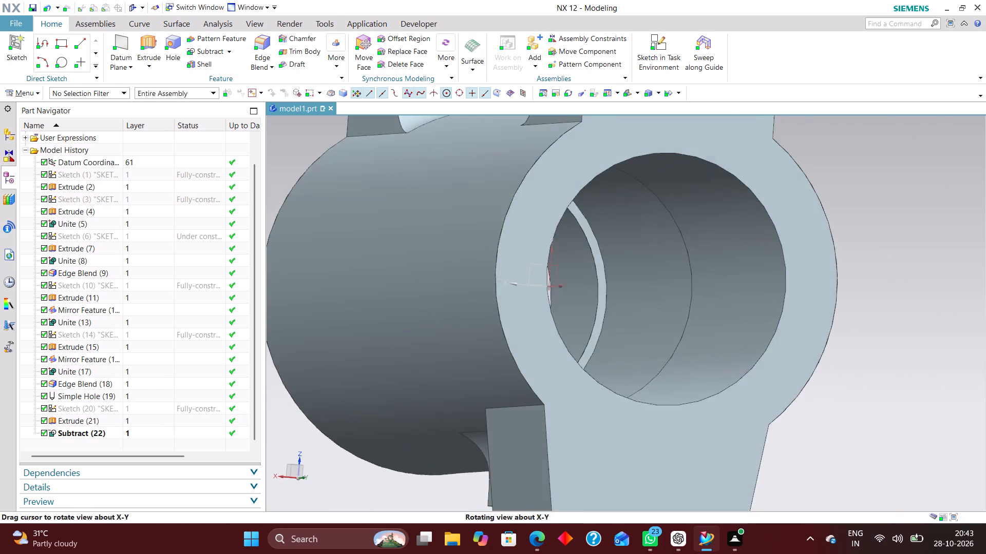
middle_drag(566, 292, 544, 298)
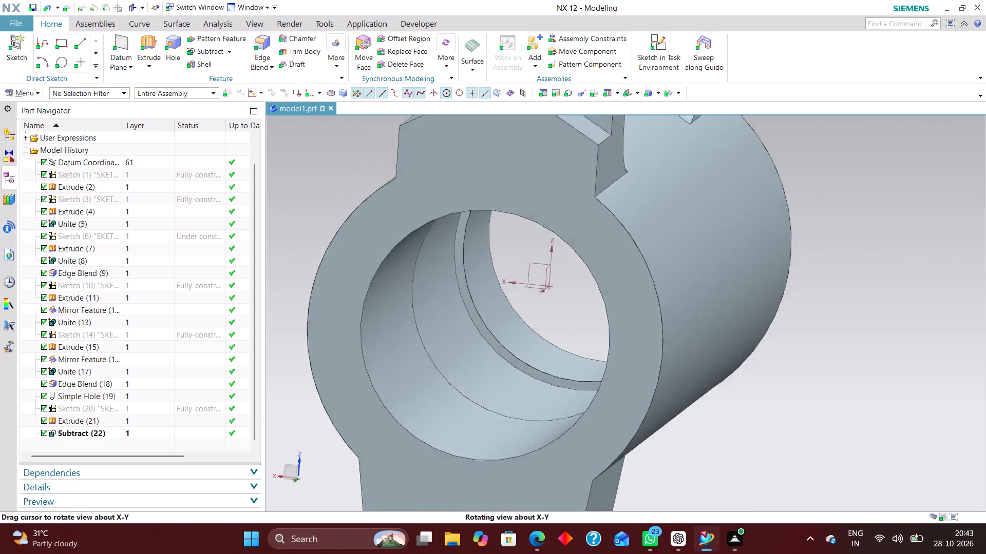
middle_drag(544, 298, 548, 287)
right_drag(883, 289, 878, 287)
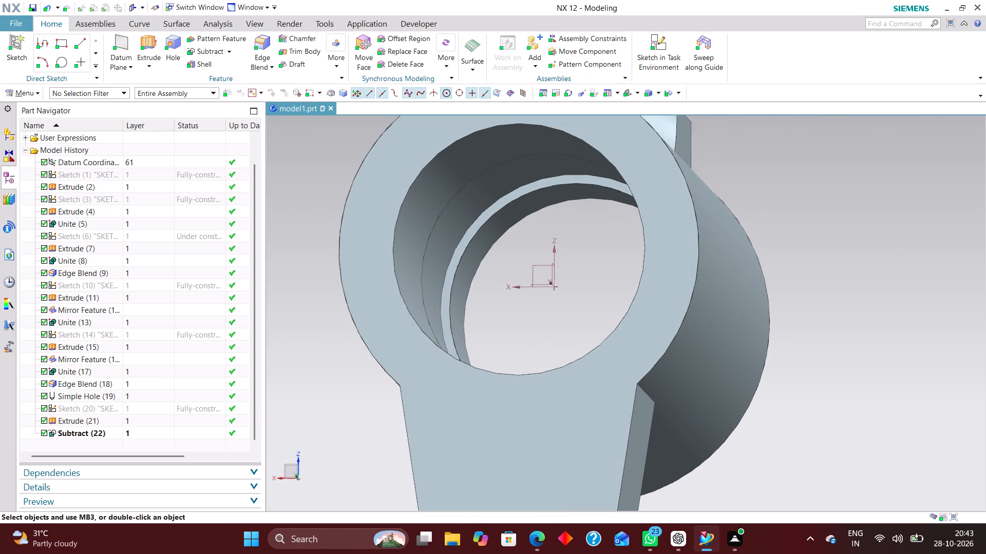
right_drag(878, 287, 820, 274)
middle_drag(802, 314, 797, 314)
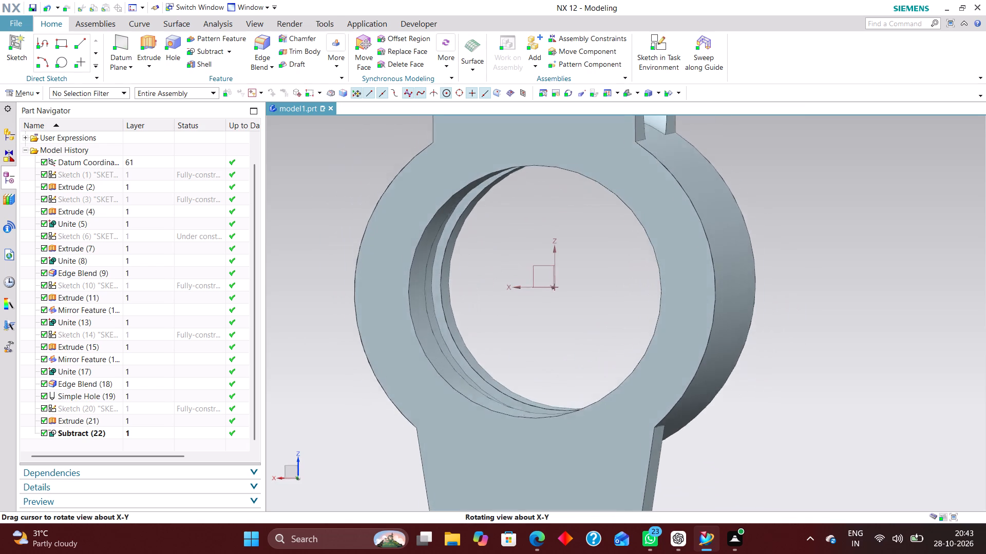
middle_drag(797, 314, 731, 306)
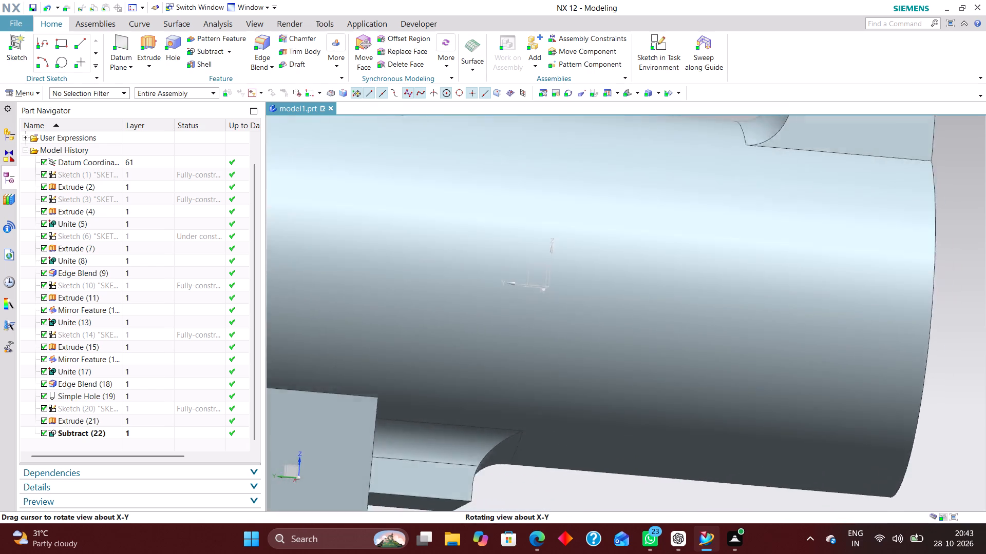
middle_drag(731, 306, 657, 299)
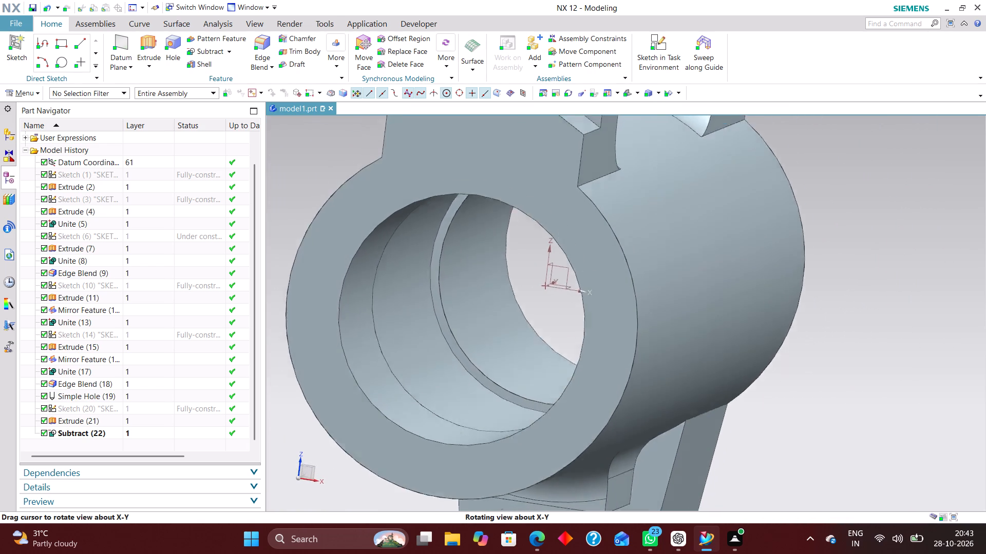
middle_drag(657, 299, 651, 296)
middle_drag(651, 296, 659, 266)
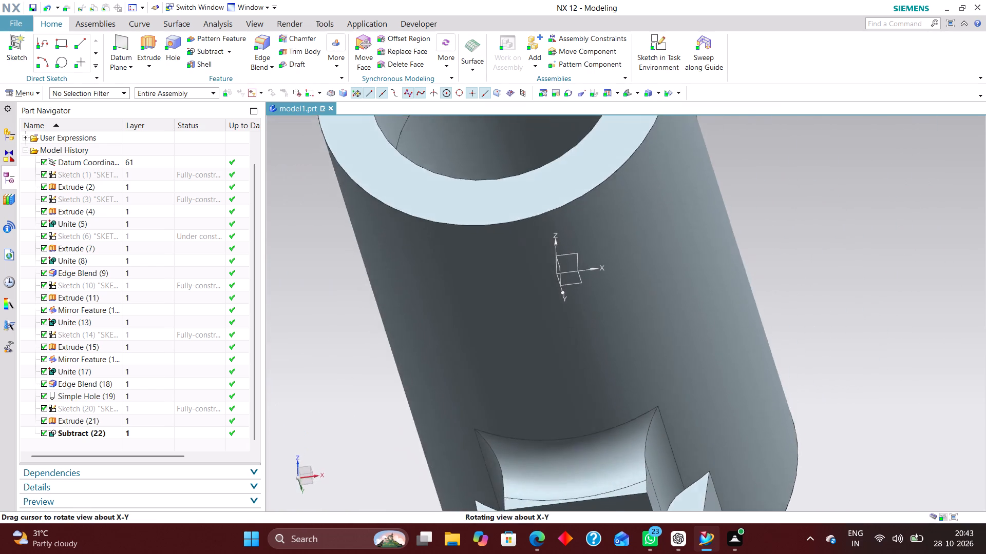
middle_drag(659, 266, 640, 295)
middle_click(640, 295)
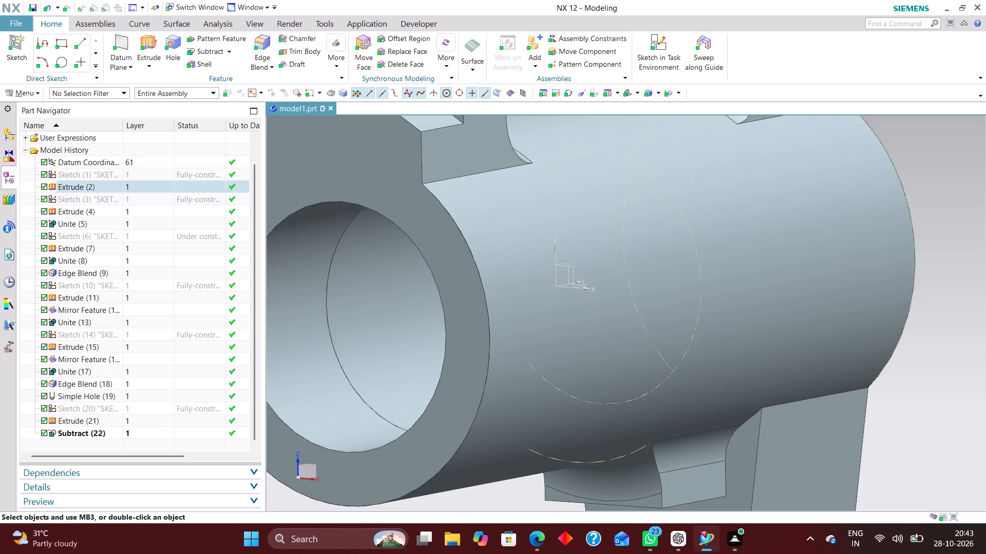
scroll(589, 347, down, 3)
middle_drag(745, 307, 647, 271)
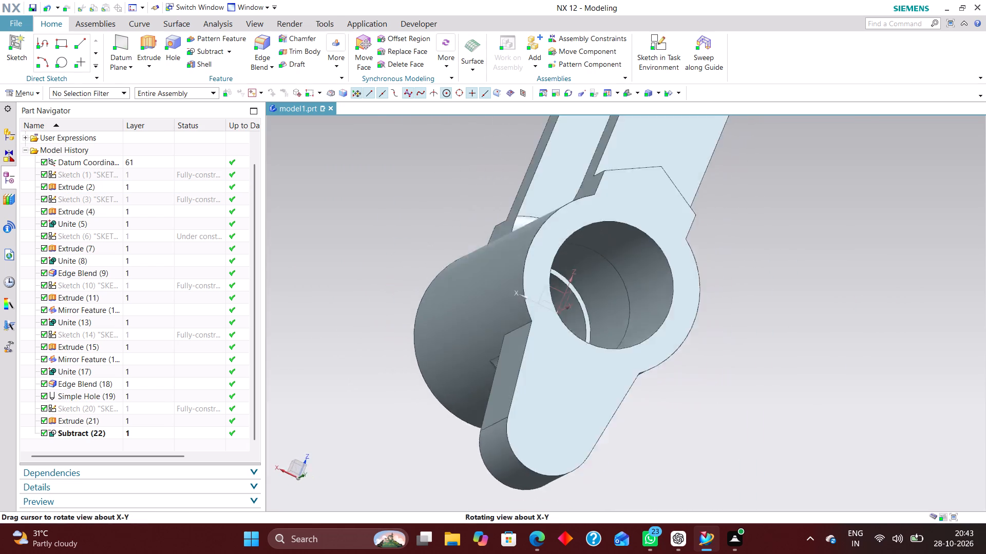
middle_drag(647, 271, 715, 299)
middle_click(729, 299)
middle_drag(735, 295, 781, 297)
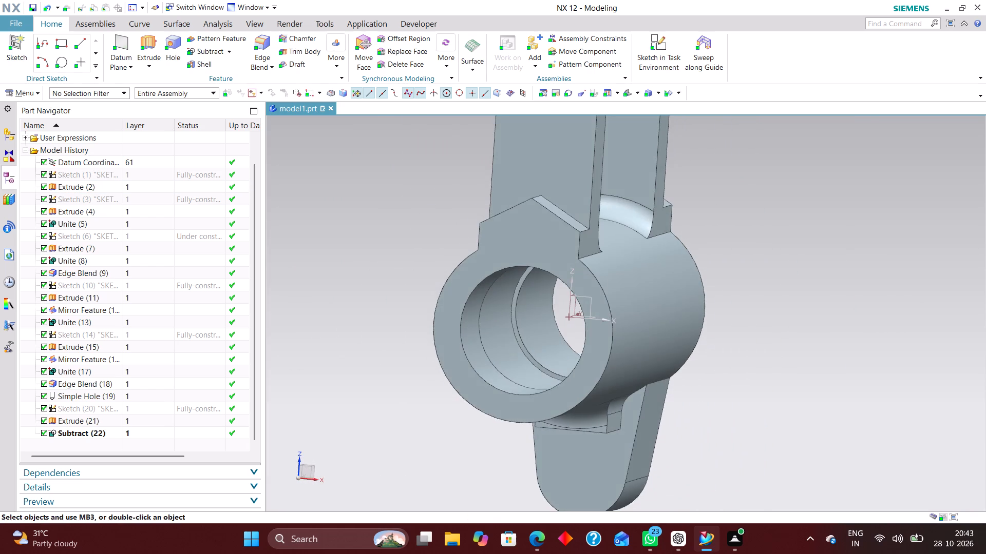
scroll(746, 341, up, 1)
middle_drag(742, 332, 733, 324)
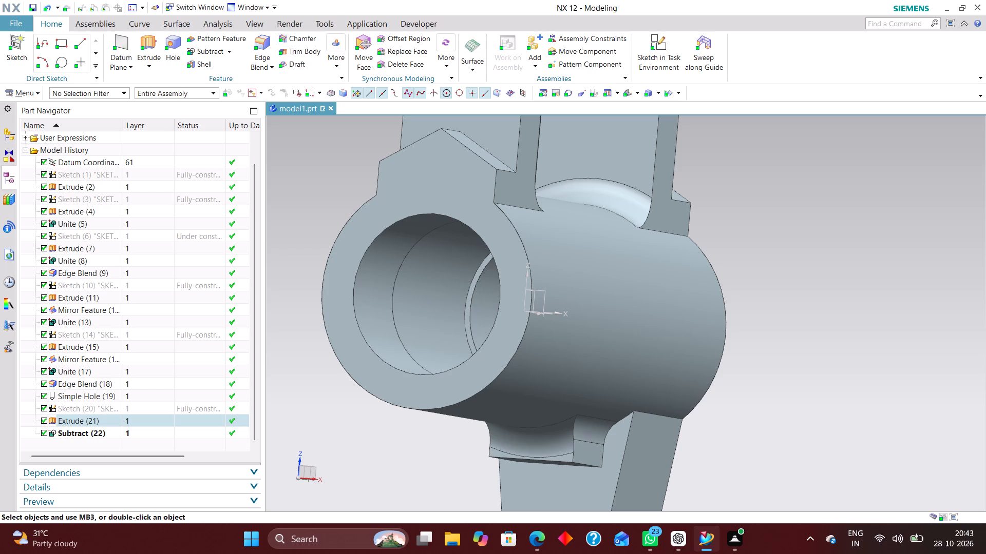
Blend one circular shoulder edge at each end of the bore's internal recess with a 5 mm circular radius.
click(264, 42)
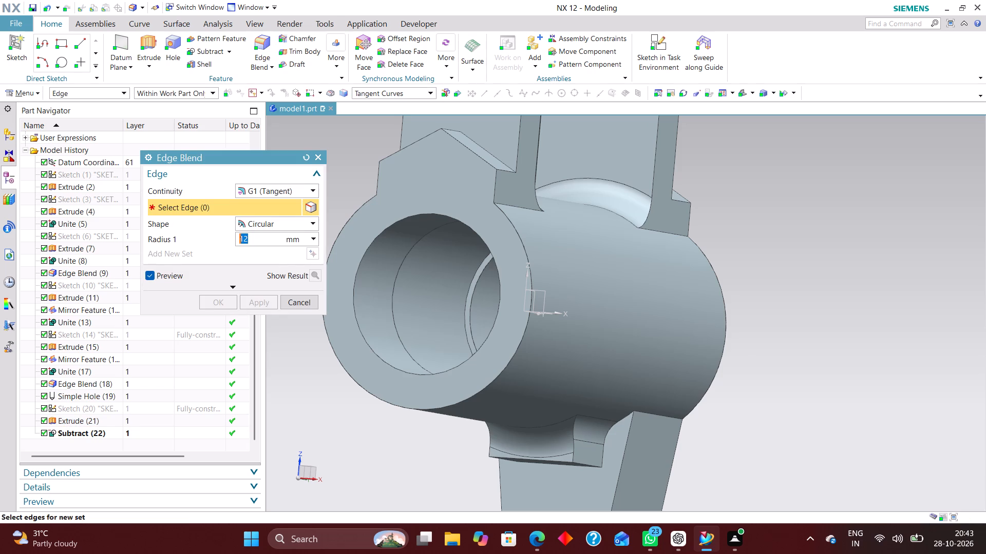
scroll(459, 264, up, 4)
click(499, 285)
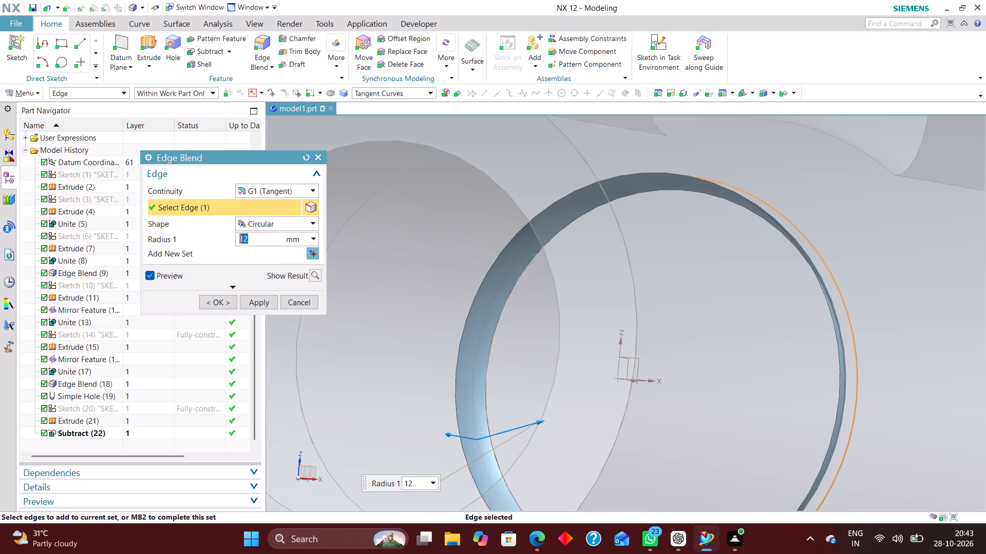
key(5)
key(Return)
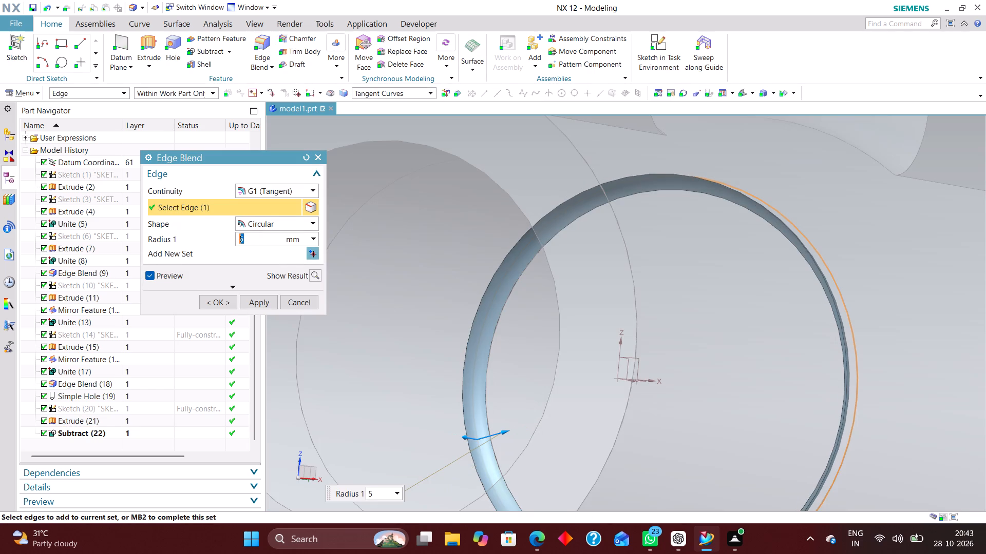
scroll(552, 330, down, 5)
middle_drag(574, 361, 604, 370)
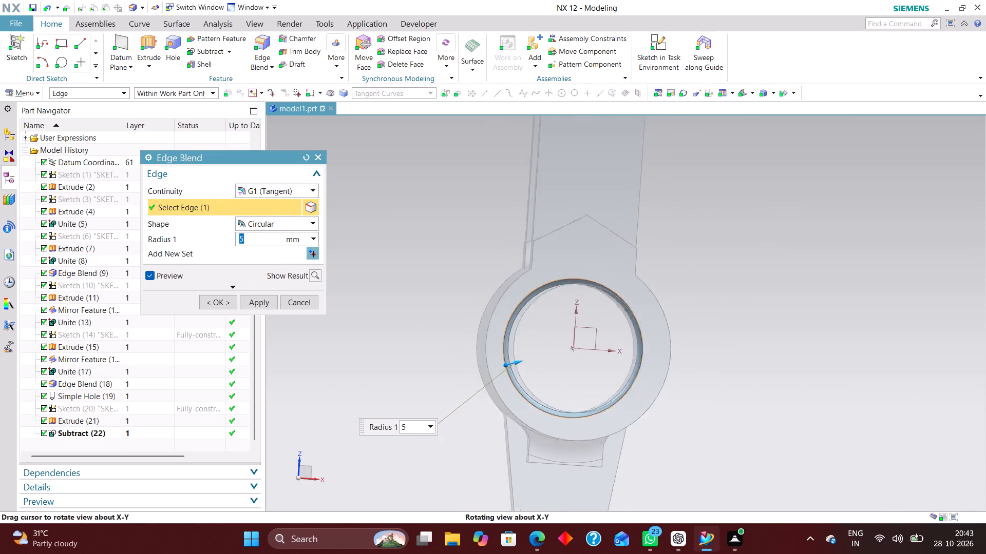
middle_drag(604, 370, 541, 373)
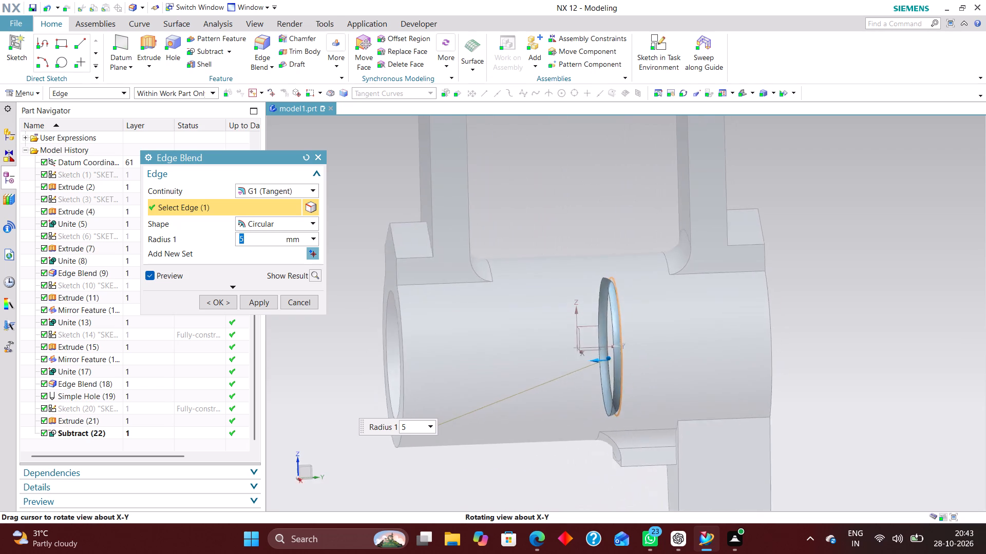
middle_drag(541, 373, 632, 383)
click(681, 390)
scroll(794, 419, up, 1)
middle_drag(790, 422, 710, 406)
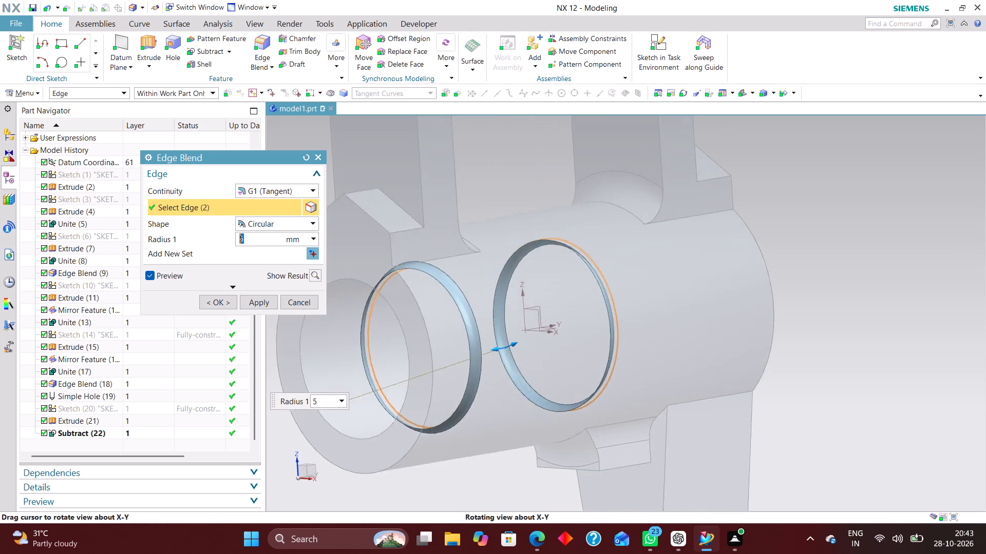
middle_drag(710, 406, 692, 402)
click(211, 301)
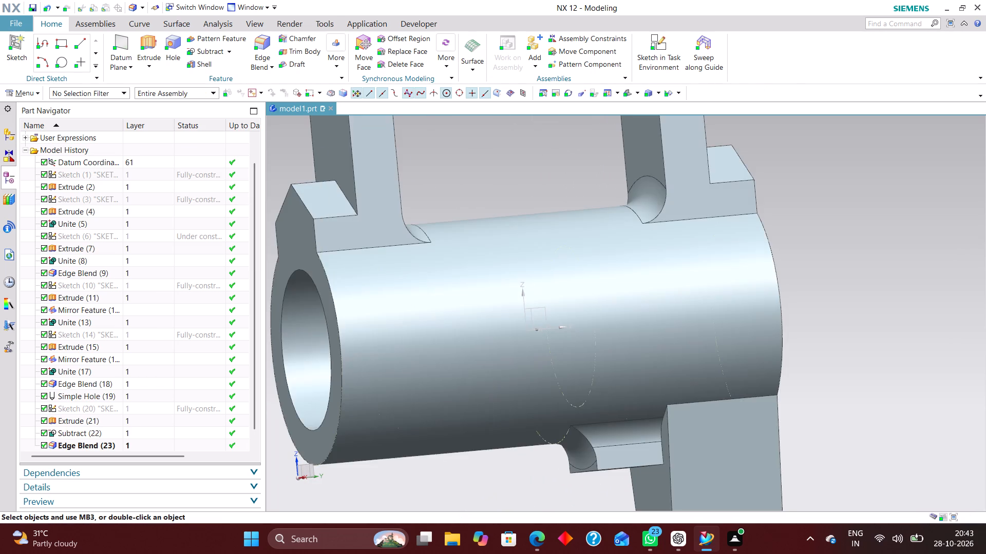
Section the view of the bracket lengthwise through the bore with a single X plane at offset 0.
scroll(503, 307, down, 4)
middle_drag(521, 323, 543, 323)
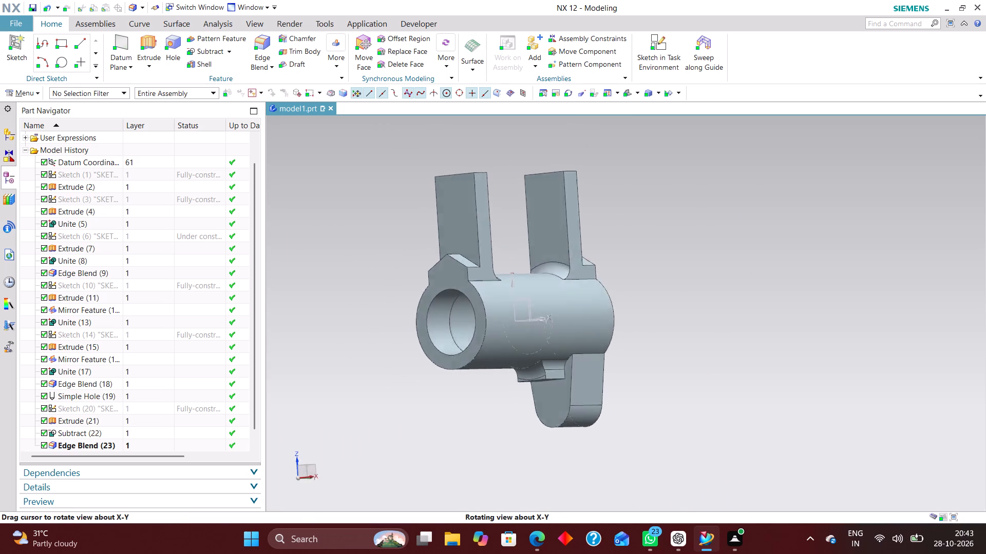
middle_drag(543, 323, 528, 332)
right_drag(733, 303, 634, 291)
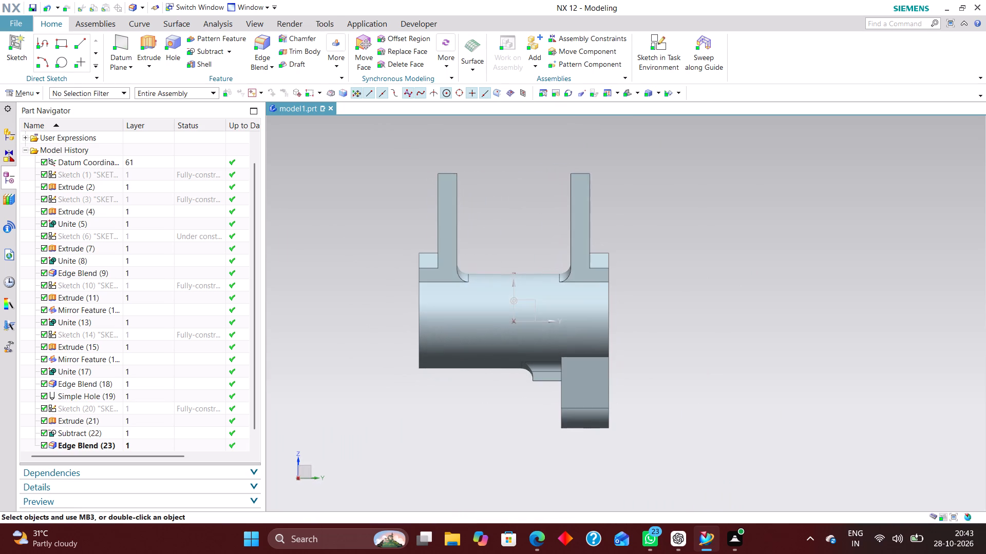
scroll(694, 324, up, 2)
scroll(753, 346, down, 4)
scroll(696, 338, up, 2)
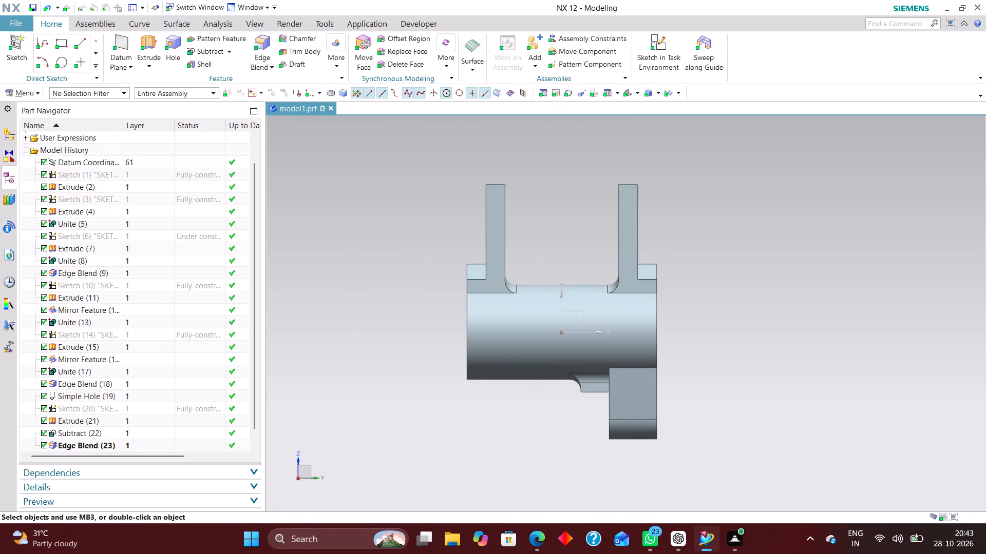
key(ctrl+h)
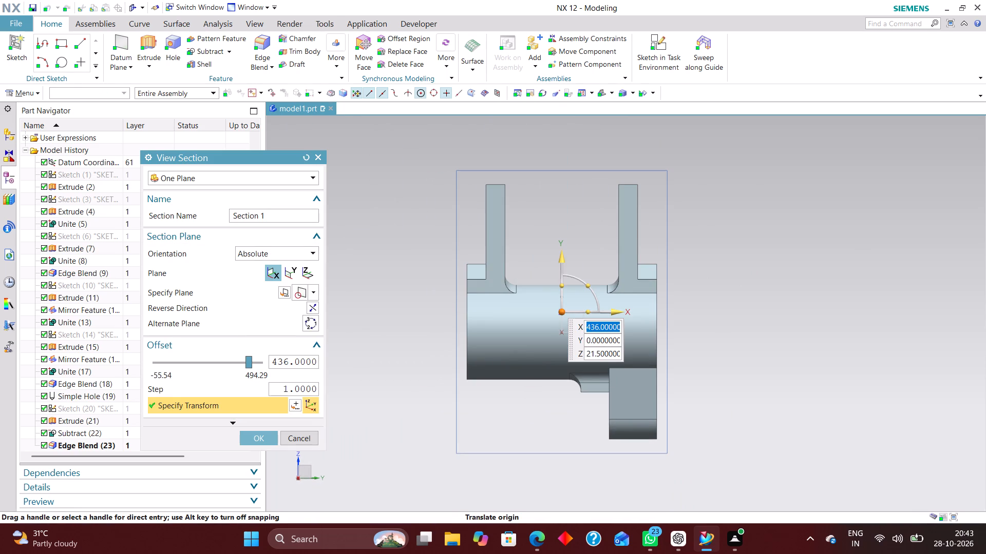
middle_drag(493, 428, 570, 434)
scroll(493, 428, up, 1)
scroll(540, 420, down, 3)
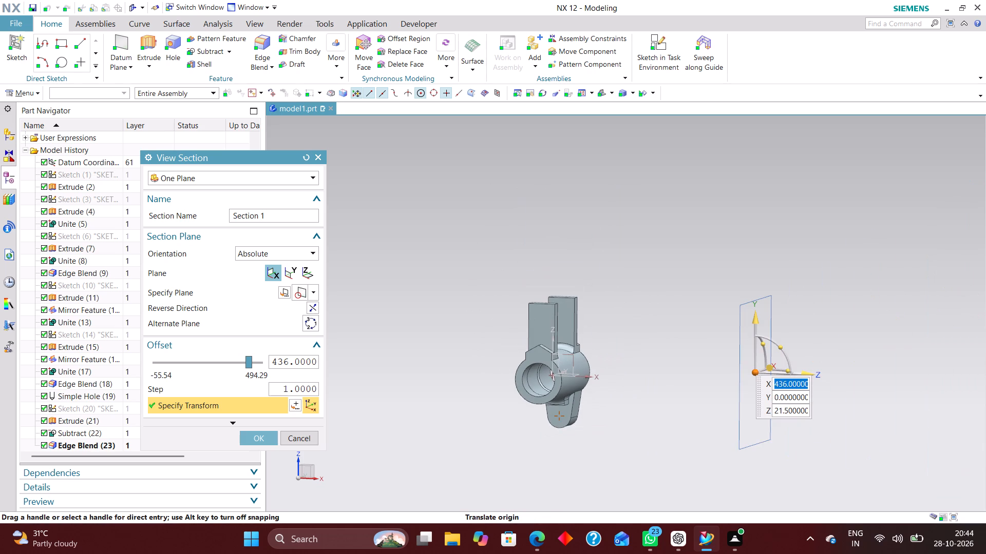
drag(808, 373, 618, 378)
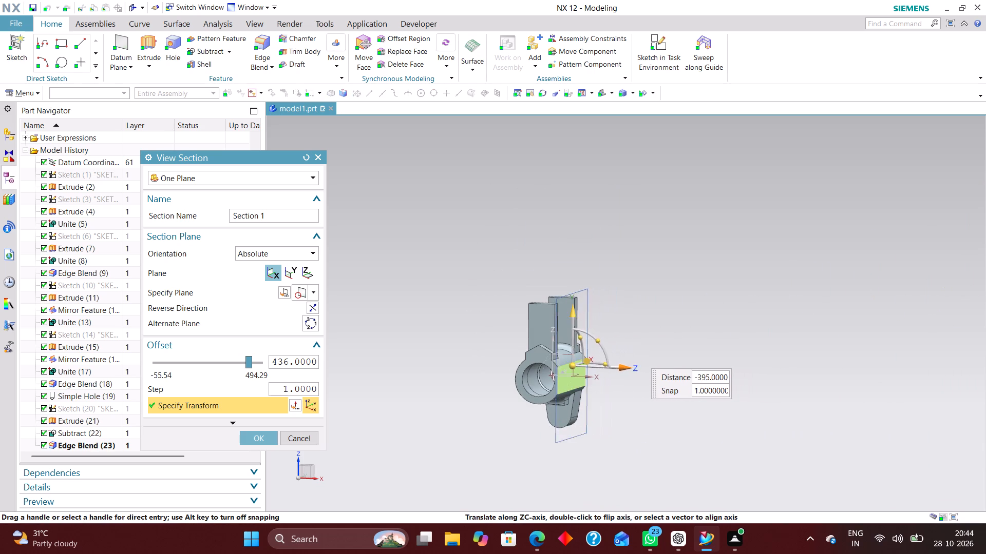
drag(618, 378, 598, 376)
click(293, 277)
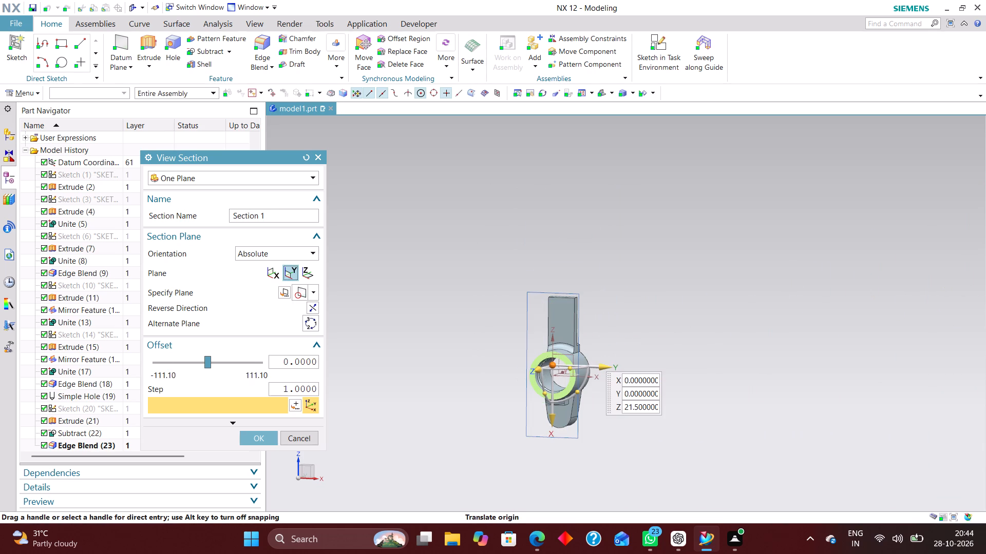
click(273, 272)
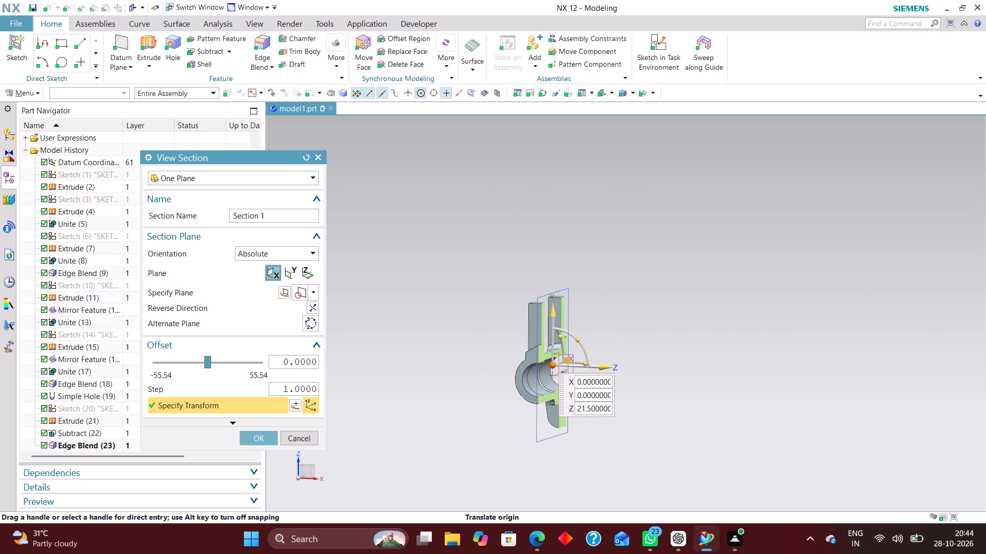
middle_drag(862, 329, 801, 323)
right_drag(814, 313, 662, 313)
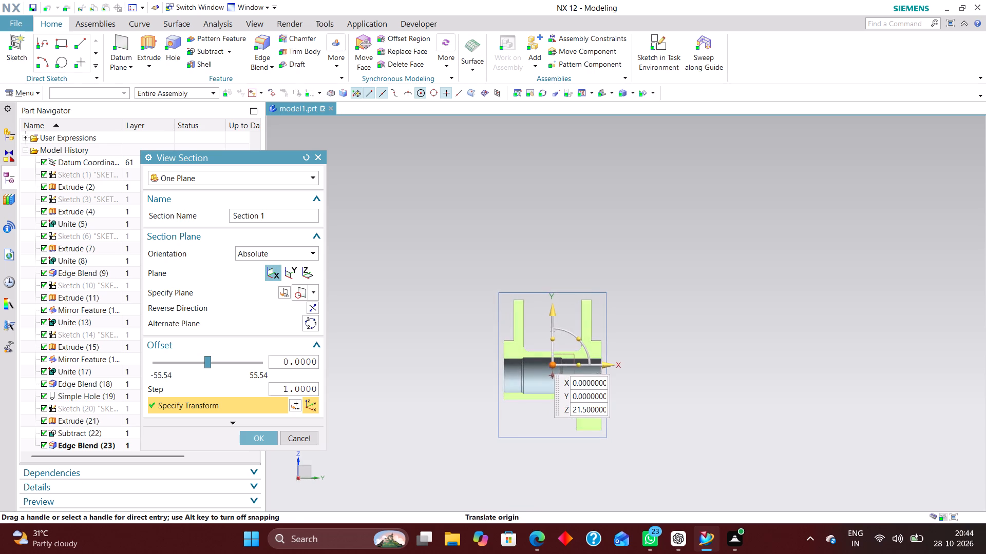
Examine the blended shoulders of the recess in the lengthwise section, then leave the section without applying it.
scroll(565, 452, up, 4)
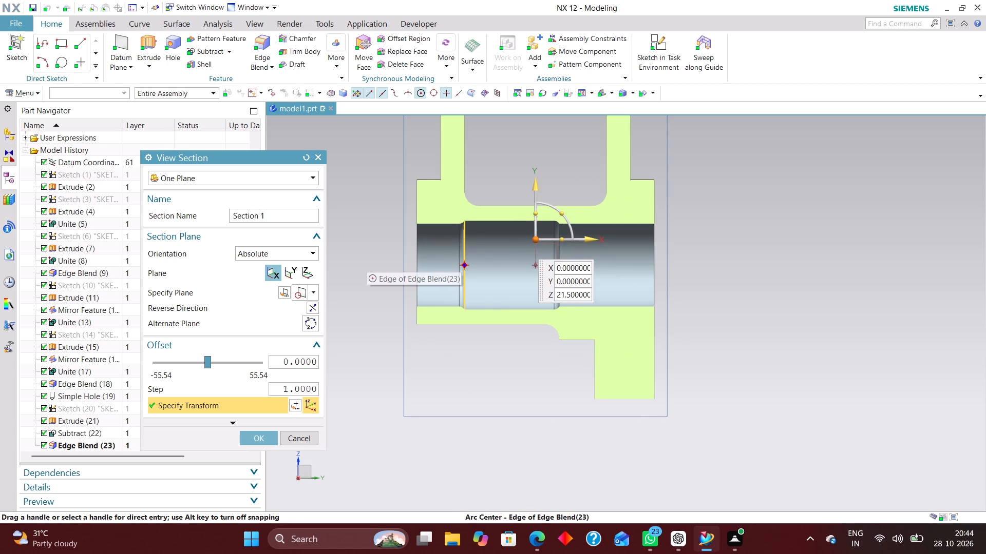
scroll(489, 262, up, 2)
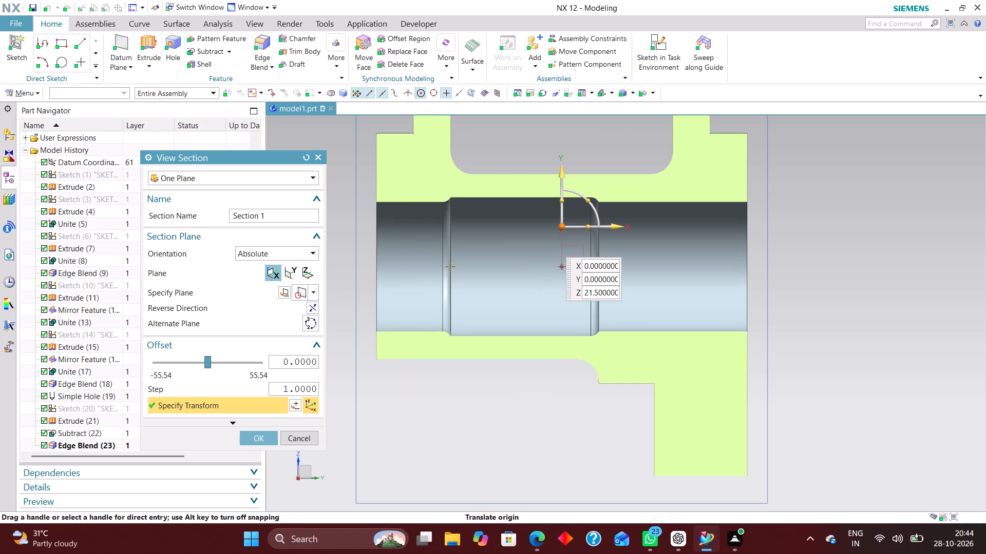
scroll(612, 336, down, 2)
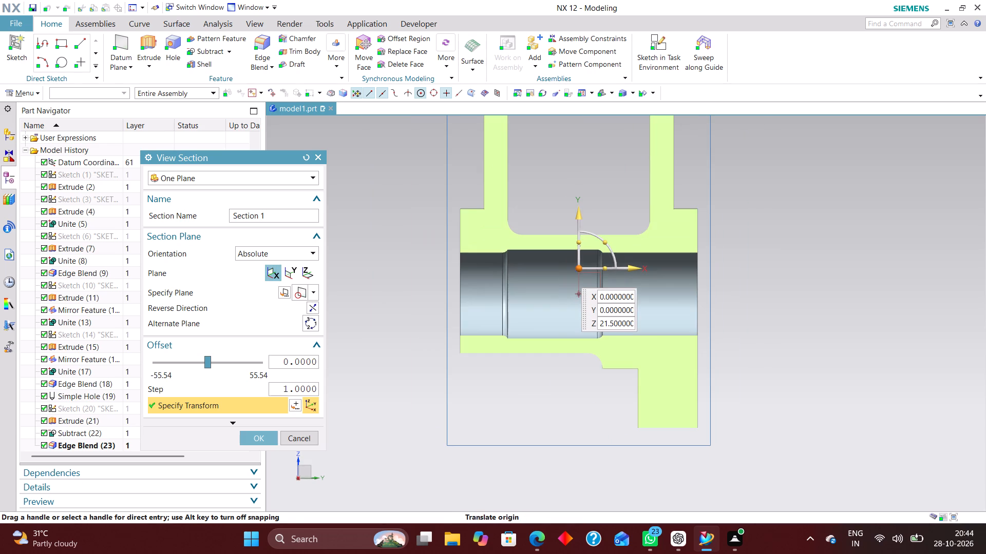
drag(586, 303, 771, 337)
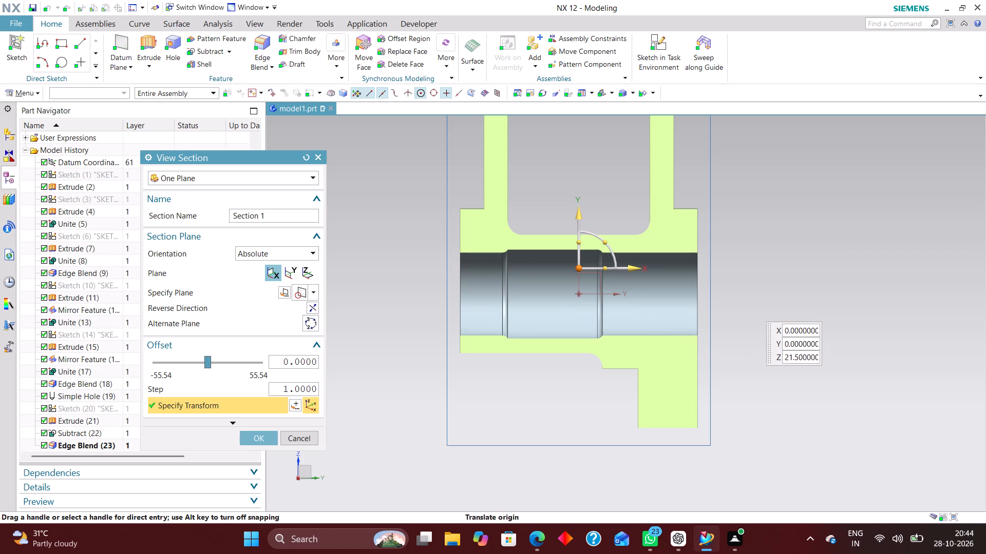
scroll(555, 309, up, 2)
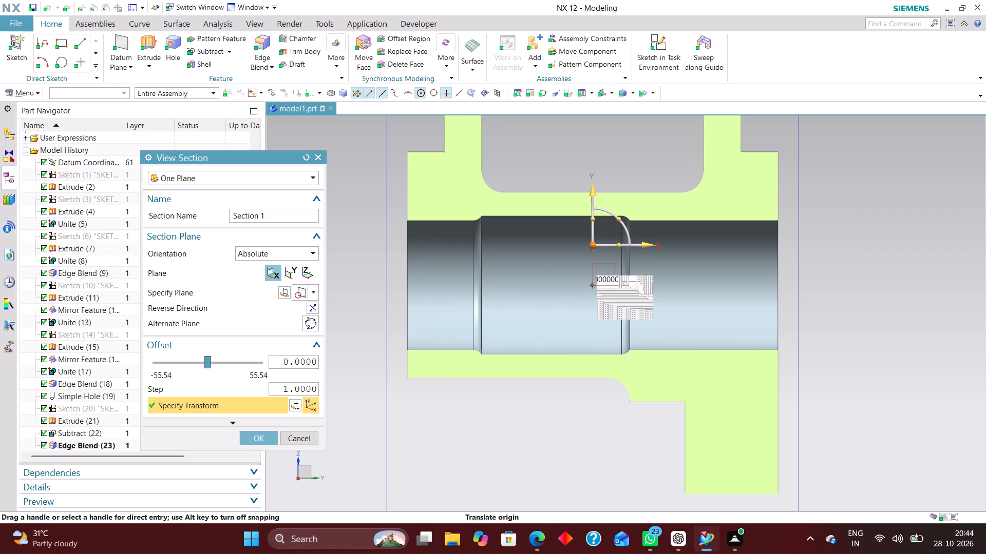
click(305, 438)
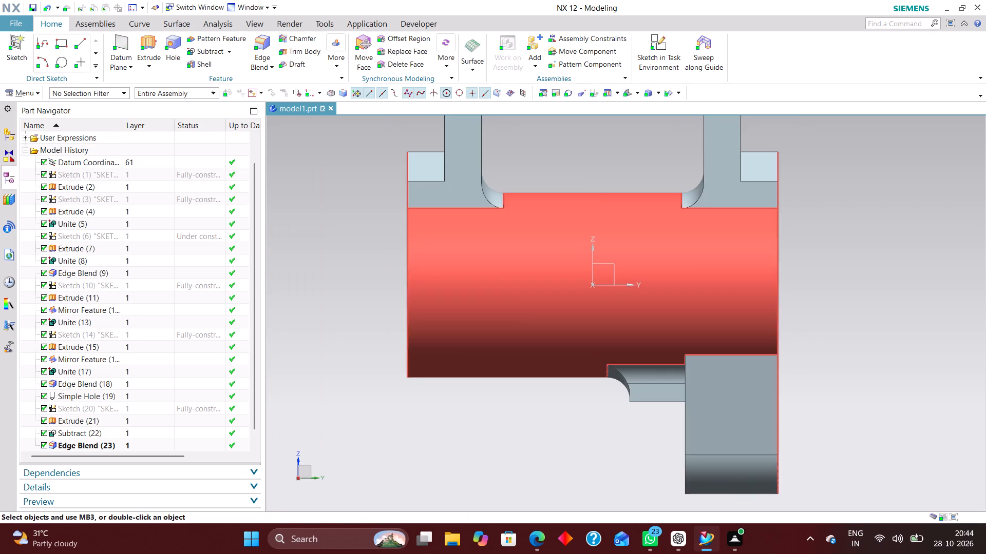
Edit the recess's edge blend, replacing the selected edge at the shoulder farther from the lower lug with that shoulder's larger-diameter edge.
scroll(140, 413, down, 5)
click(141, 431)
right_click(142, 431)
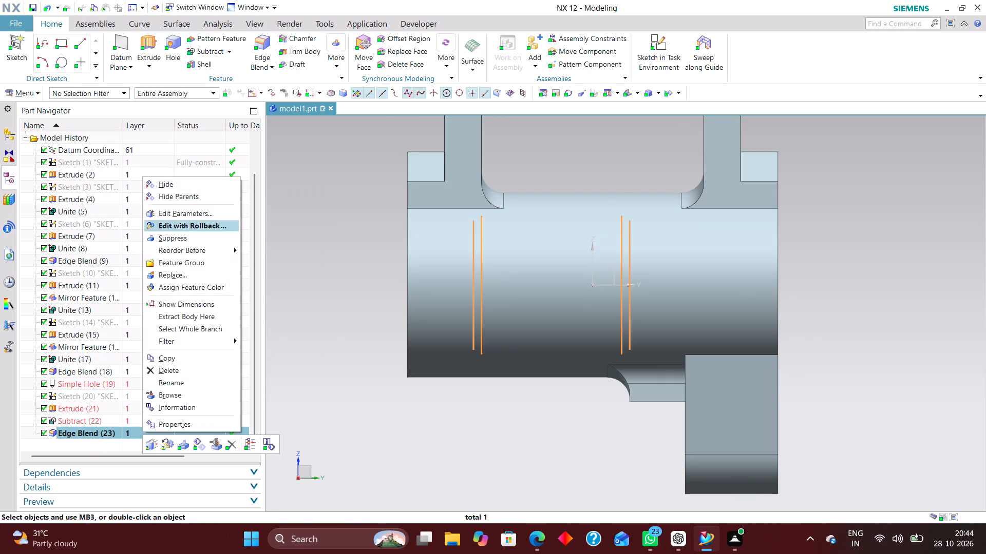
click(188, 229)
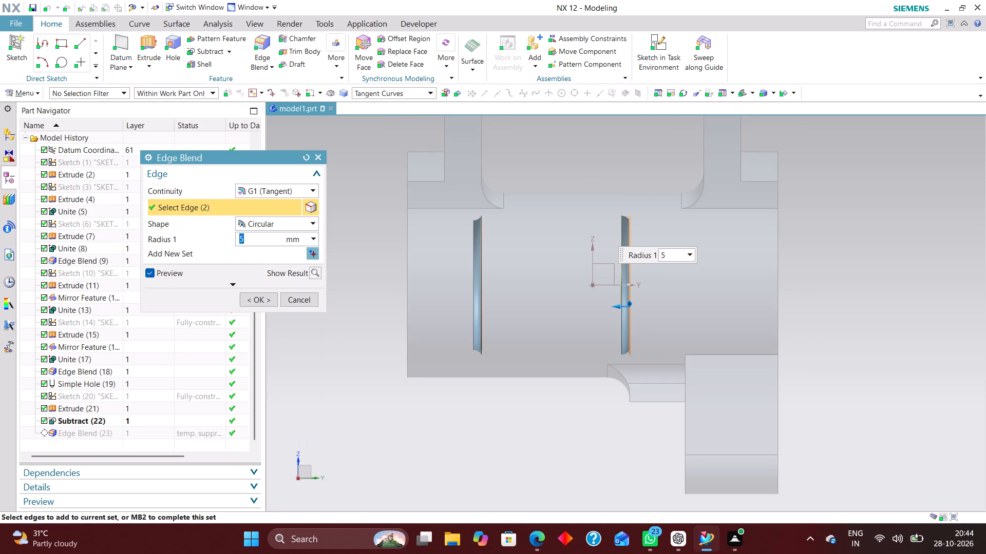
shift+click(480, 320)
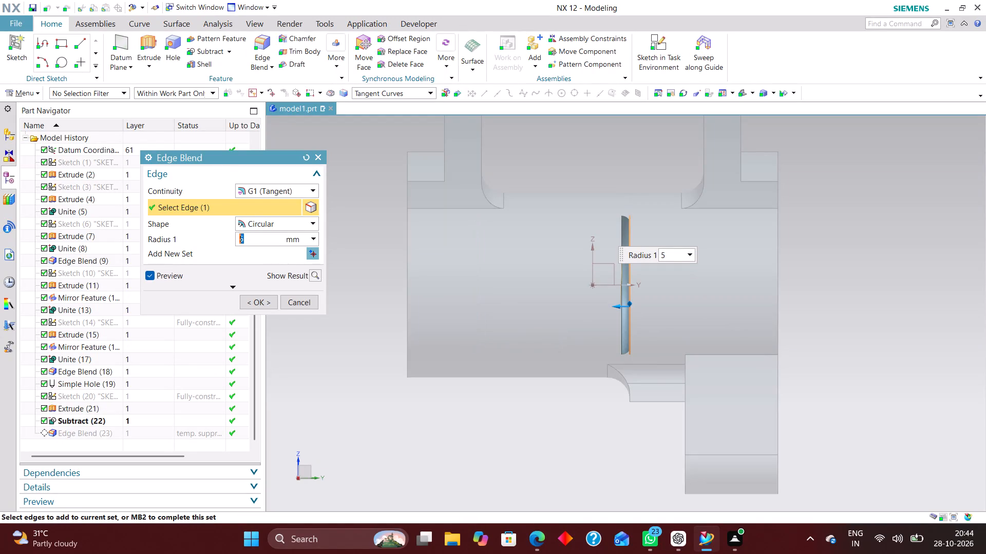
middle_drag(534, 324, 470, 325)
scroll(625, 310, up, 4)
click(615, 306)
scroll(623, 332, down, 2)
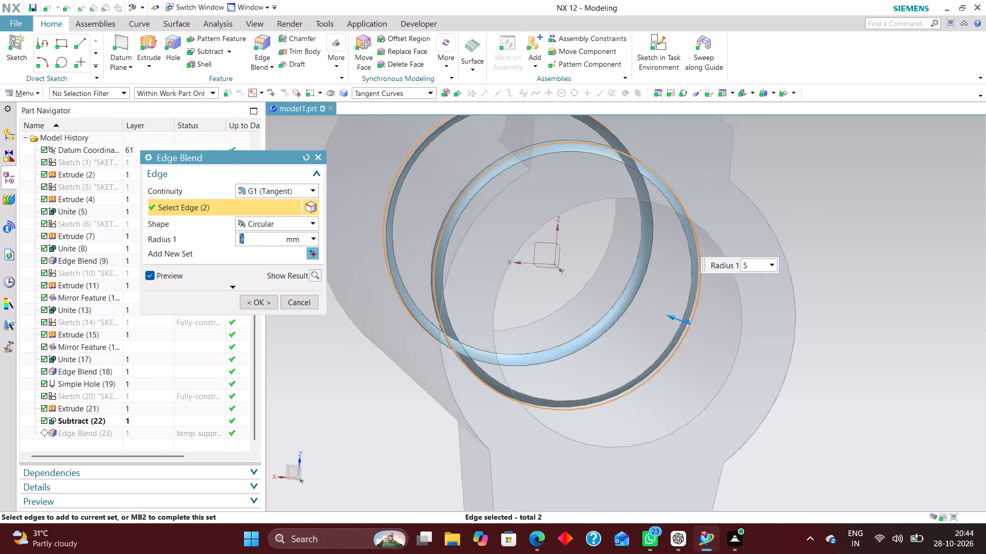
scroll(623, 332, down, 3)
middle_drag(632, 341, 706, 341)
scroll(635, 341, up, 1)
right_drag(895, 296, 714, 272)
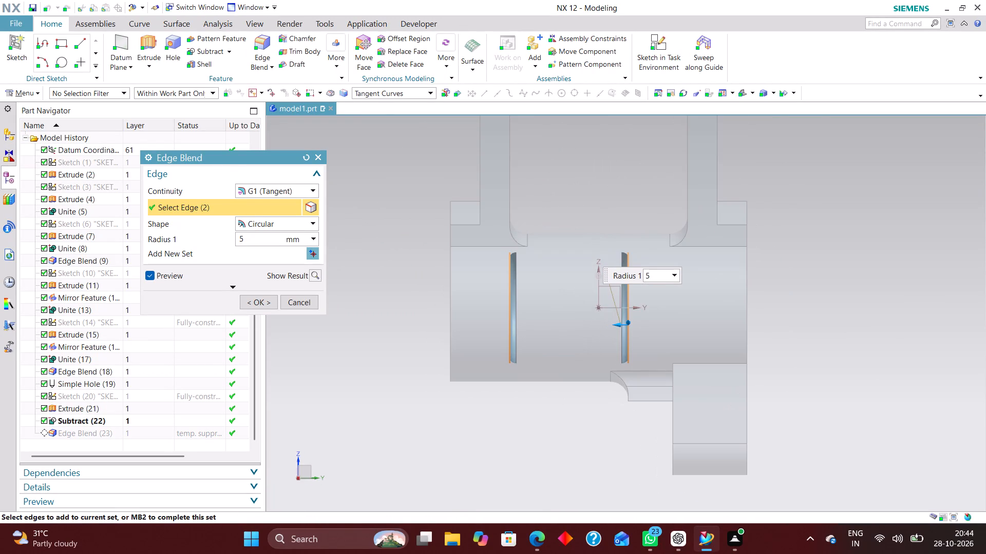
click(261, 300)
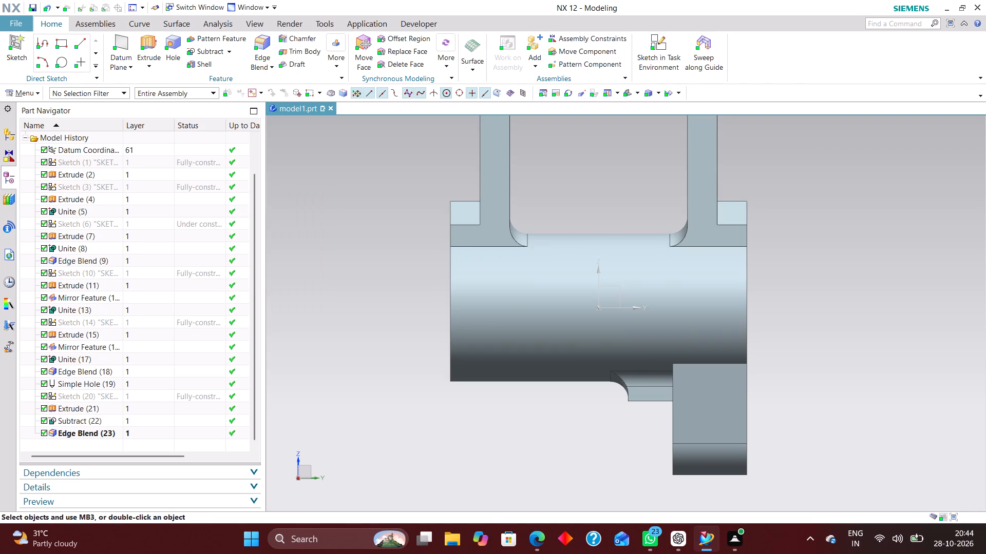
Examine the recess's shoulder blends in a lengthwise section on the X plane at offset 0, leaving the section without applying it.
middle_drag(408, 321, 445, 316)
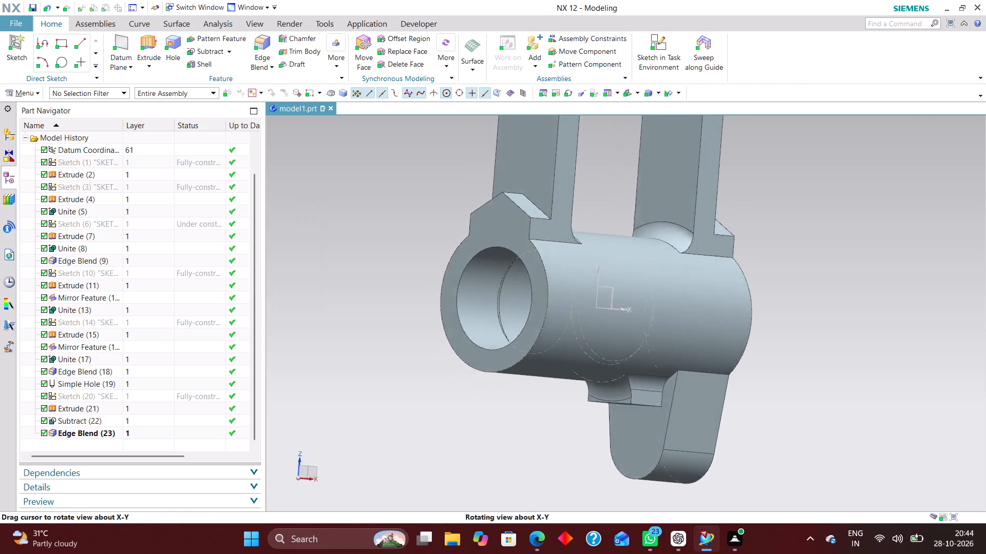
middle_drag(445, 316, 374, 327)
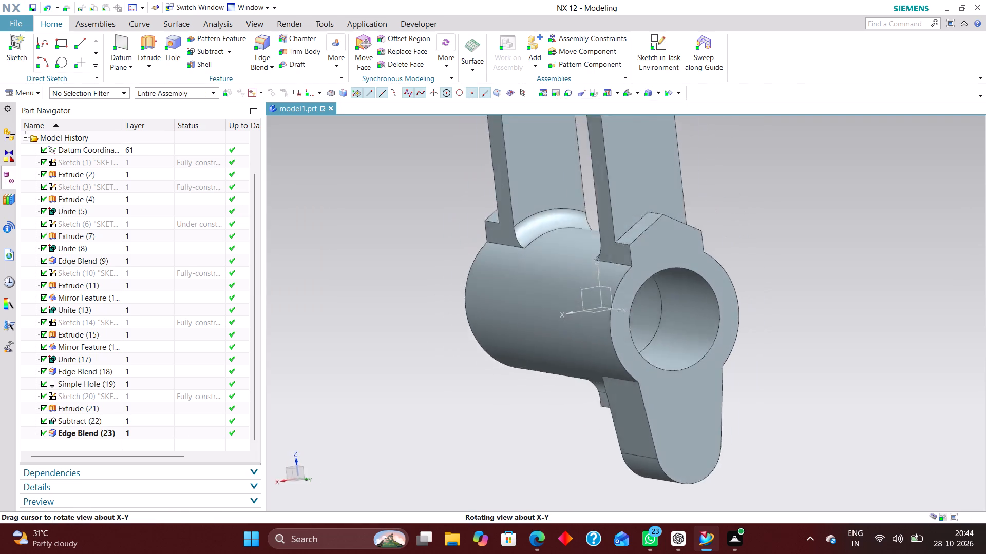
middle_drag(374, 327, 399, 325)
scroll(417, 318, up, 1)
right_drag(725, 272, 486, 255)
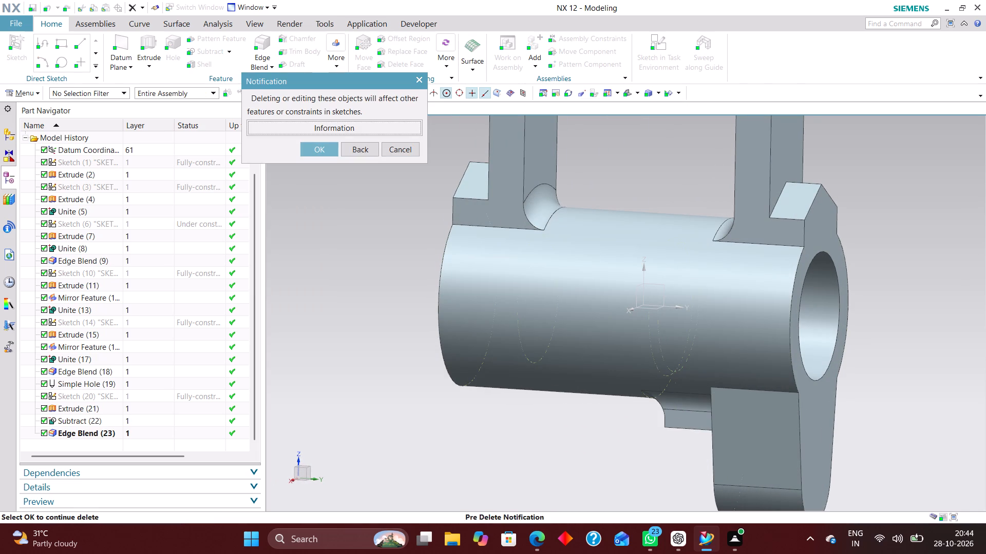
click(406, 150)
scroll(360, 274, down, 2)
right_drag(738, 236, 608, 238)
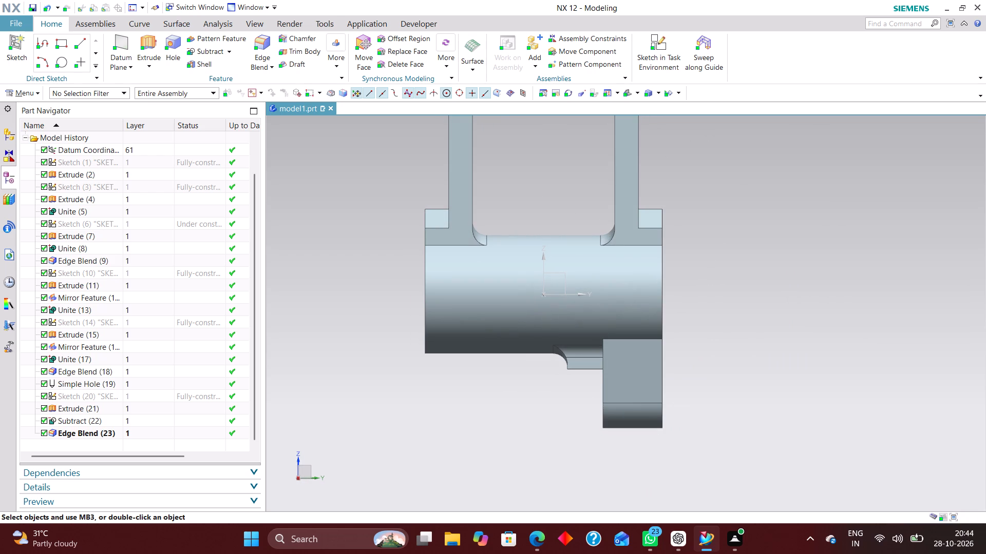
key(ctrl+h)
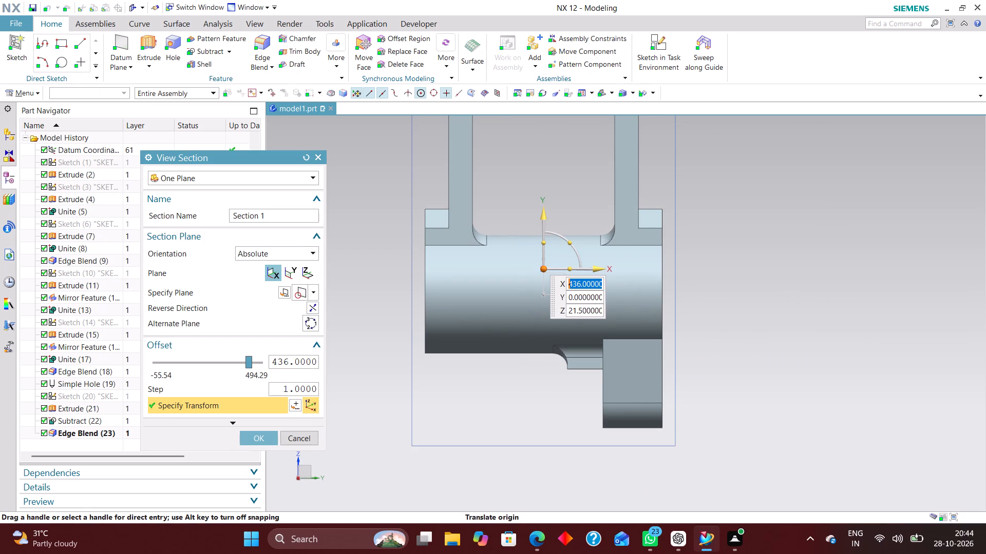
click(297, 272)
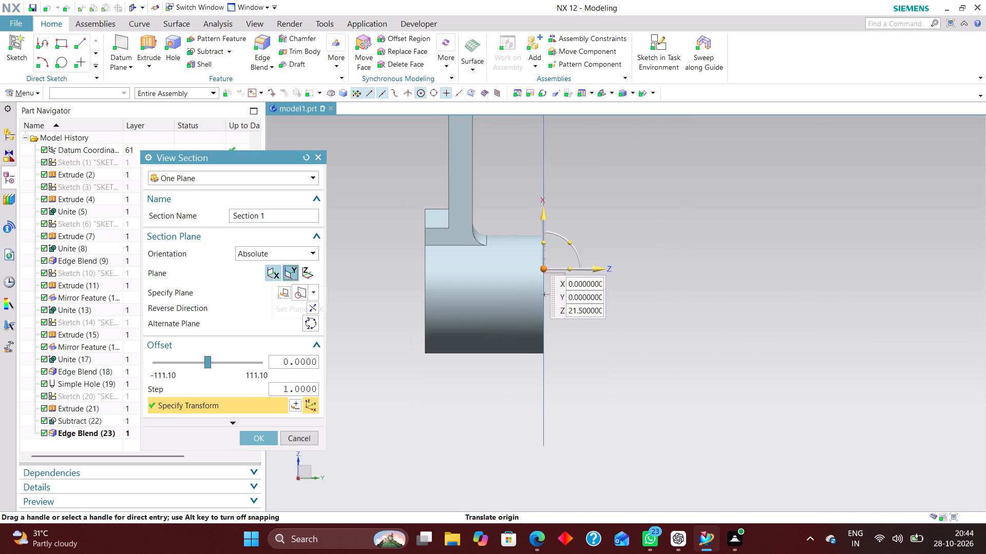
click(272, 274)
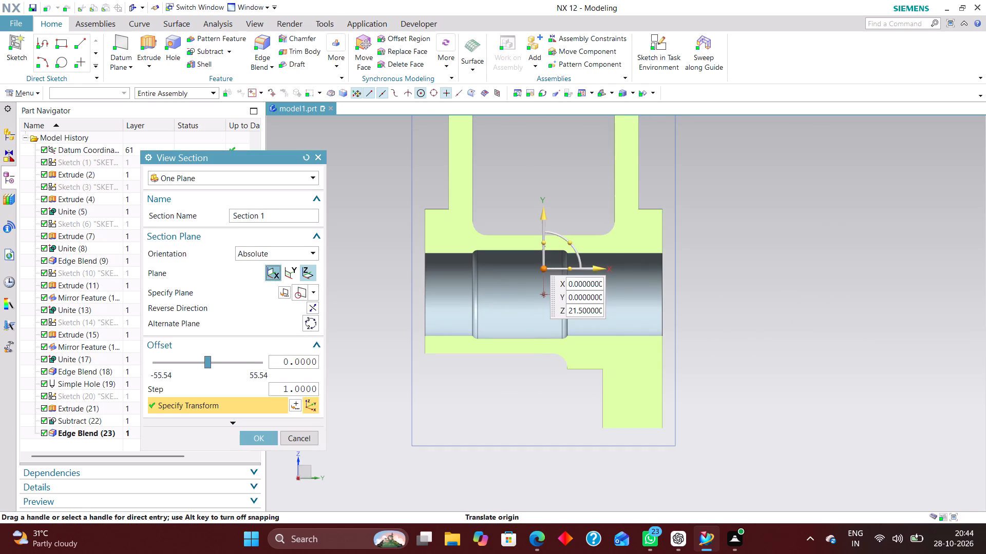
right_drag(839, 275, 684, 279)
click(305, 440)
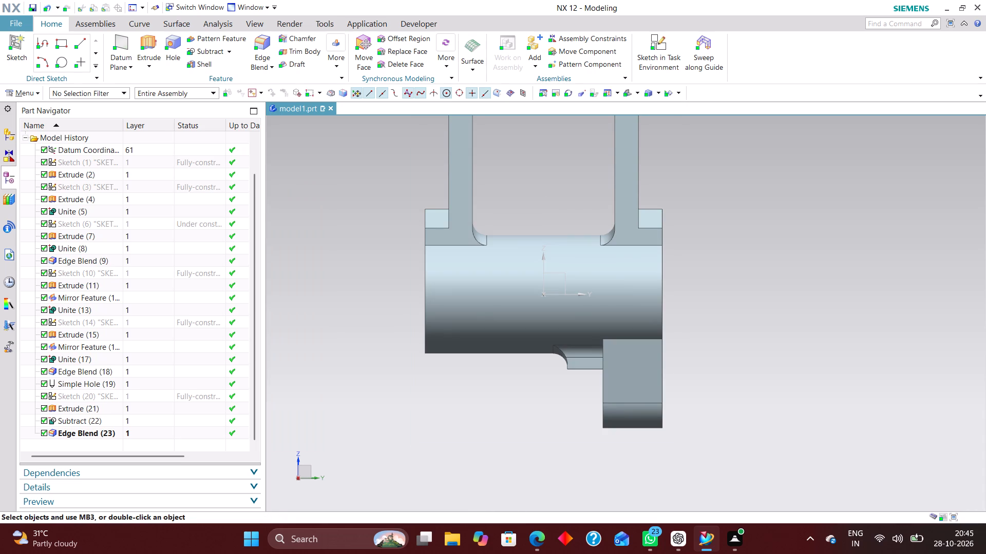
Examine the overall shape of the bracket from the side and at an angle, finishing in the isometric view.
scroll(751, 324, down, 3)
scroll(651, 307, up, 4)
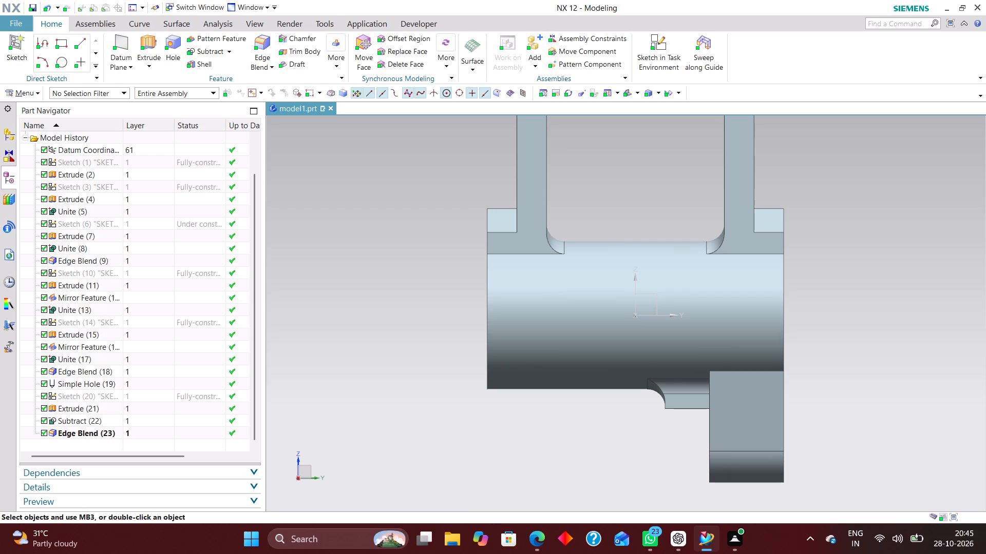
scroll(751, 307, down, 3)
scroll(847, 286, up, 2)
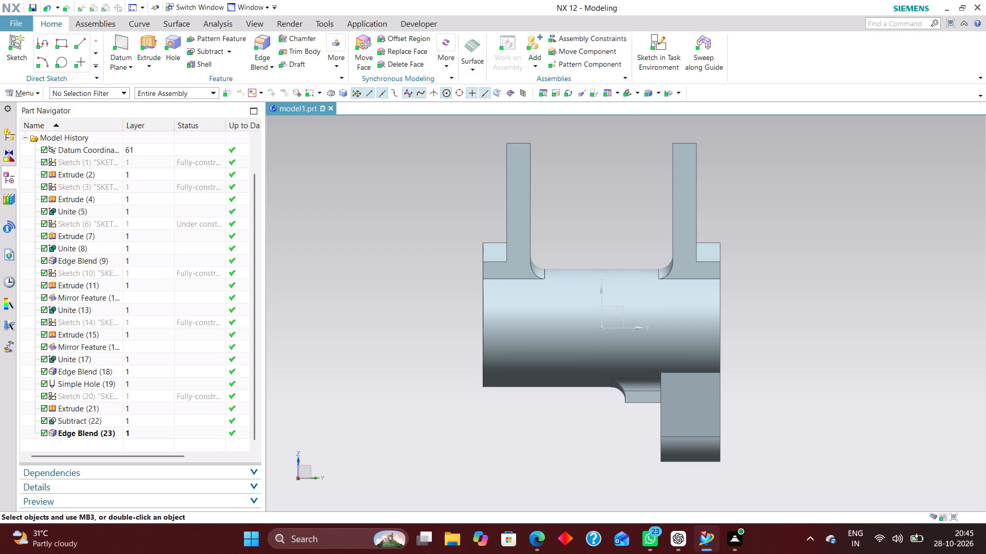
middle_drag(806, 323, 835, 344)
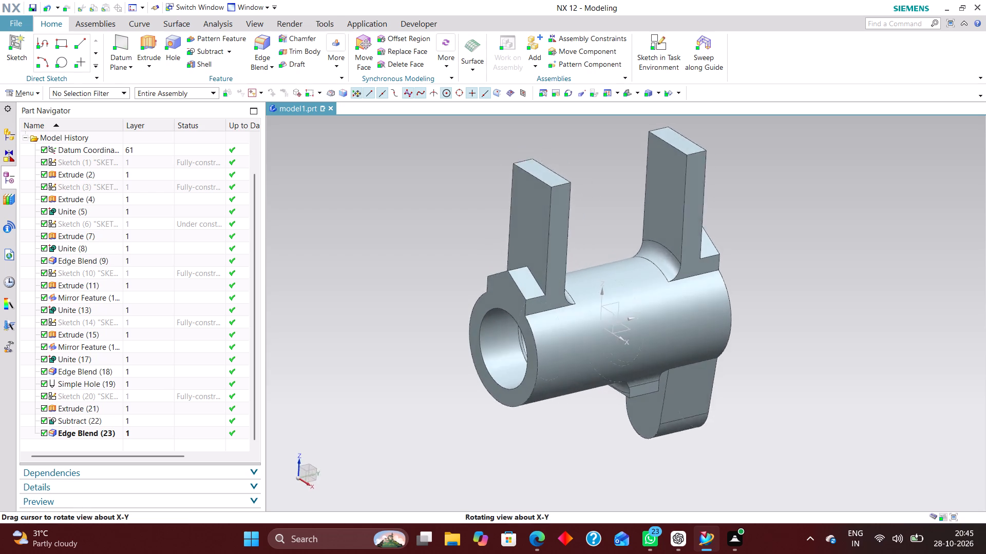
middle_drag(835, 344, 827, 337)
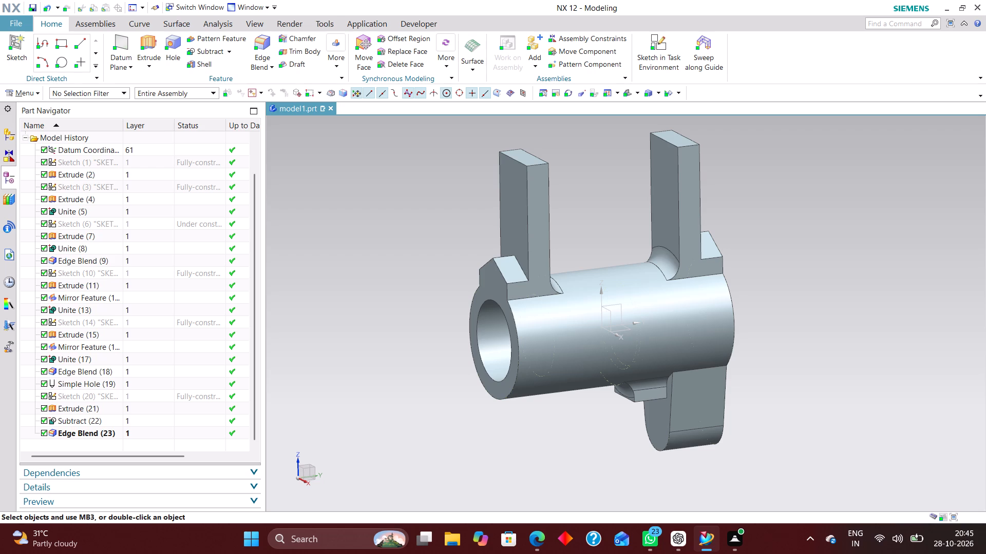
key(End)
key(End)
key(End)
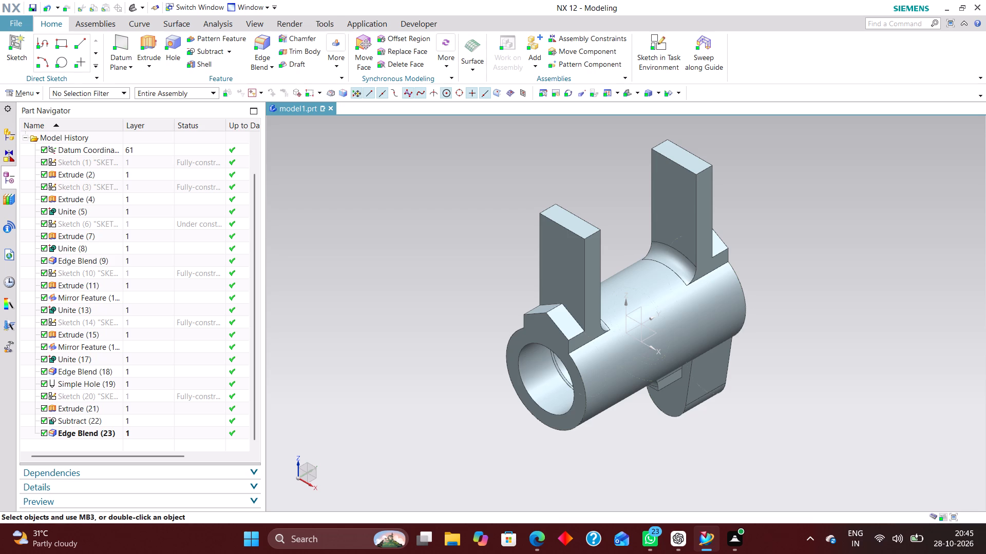
Start a hole on the outer face of the upright above the lower lug, constraining its centre point onto the sketch's vertical axis.
middle_drag(804, 206, 795, 196)
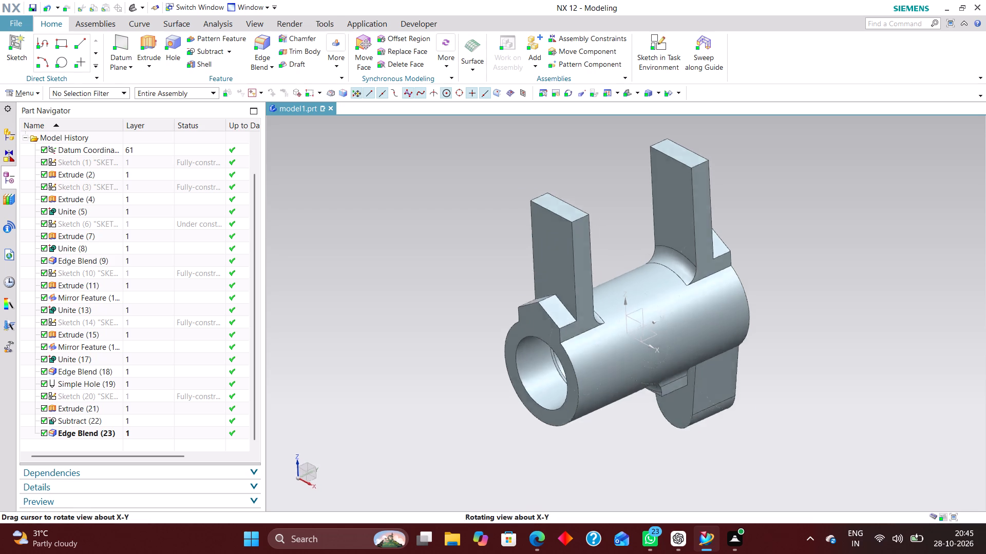
middle_drag(795, 196, 751, 203)
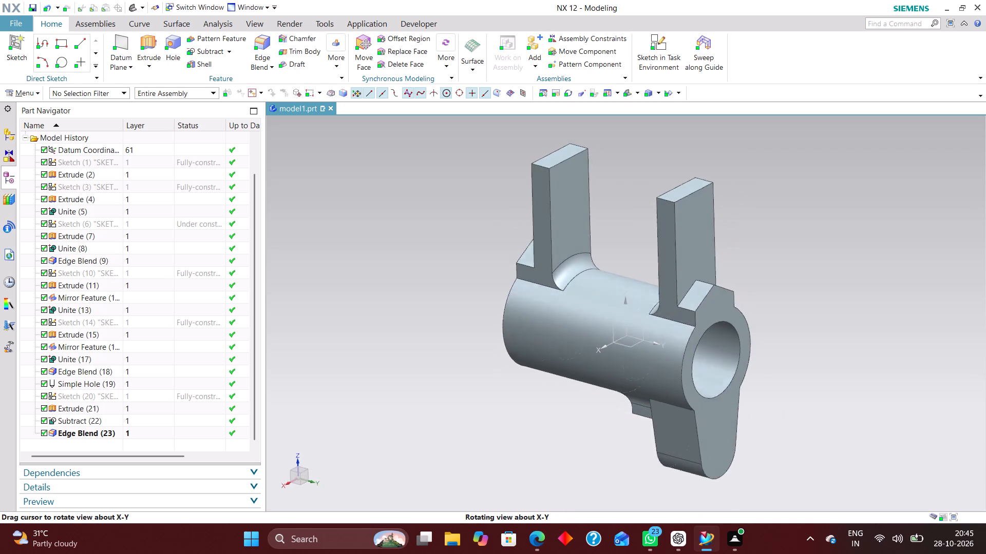
middle_drag(751, 203, 753, 200)
scroll(754, 200, up, 1)
click(174, 38)
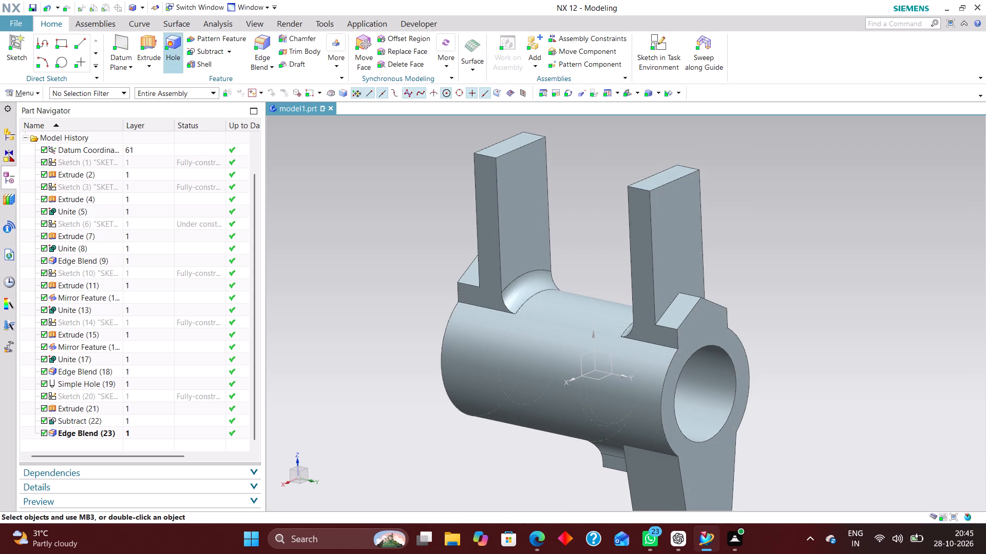
click(660, 253)
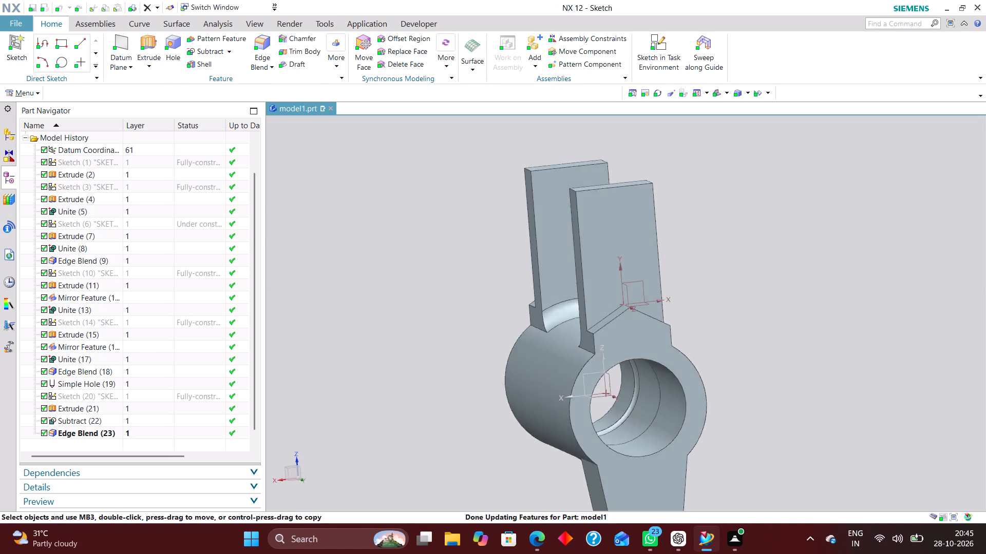
click(294, 219)
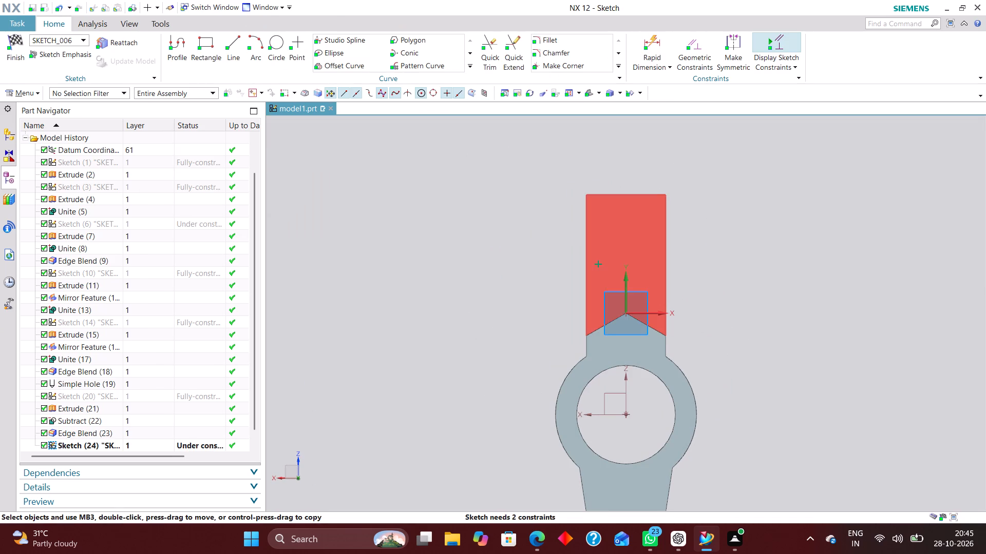
drag(598, 262, 627, 238)
click(642, 210)
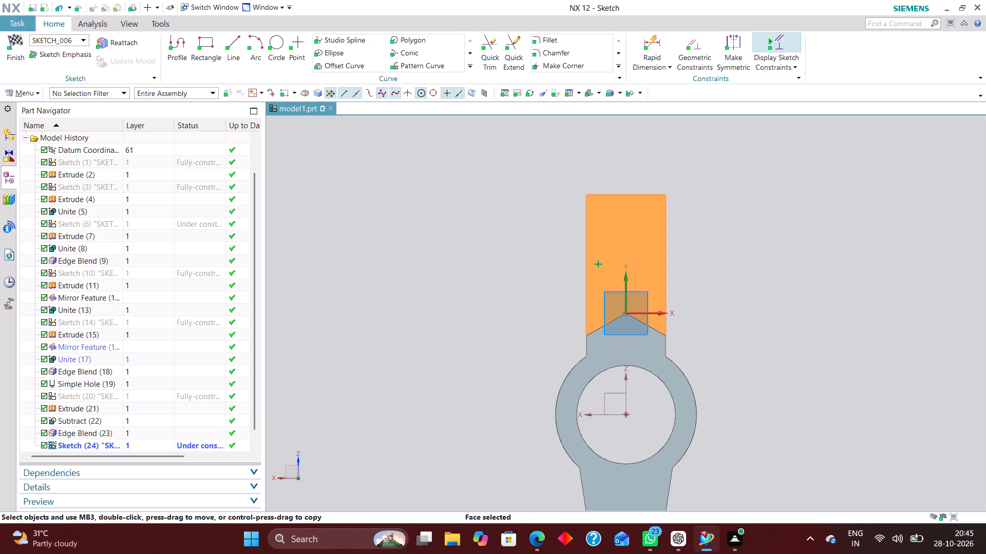
click(821, 258)
drag(598, 264, 629, 242)
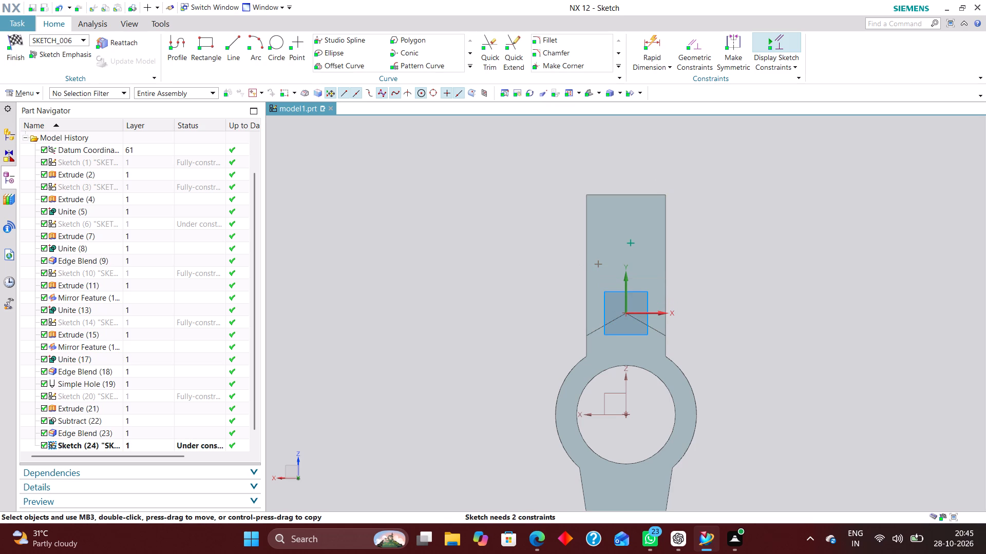
drag(629, 242, 626, 242)
click(700, 49)
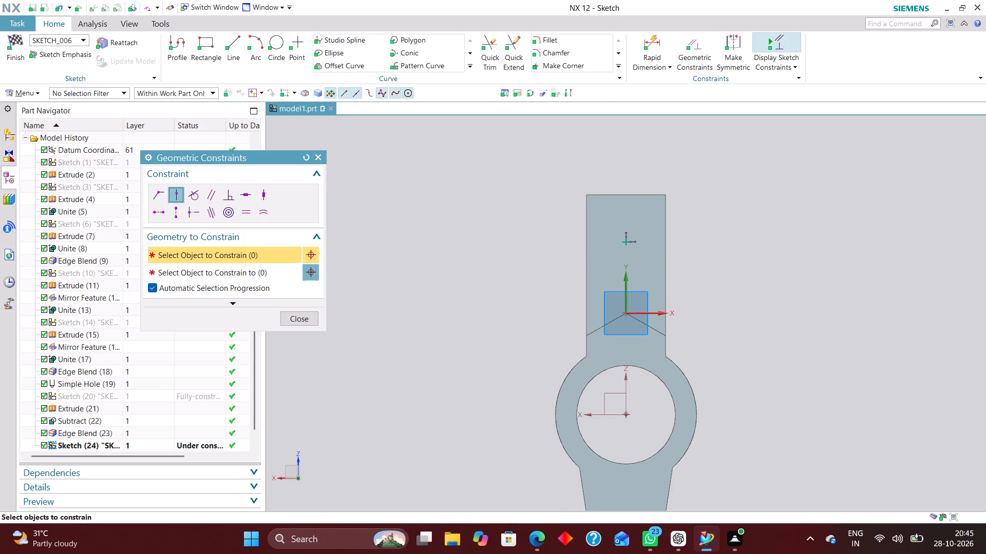
click(626, 238)
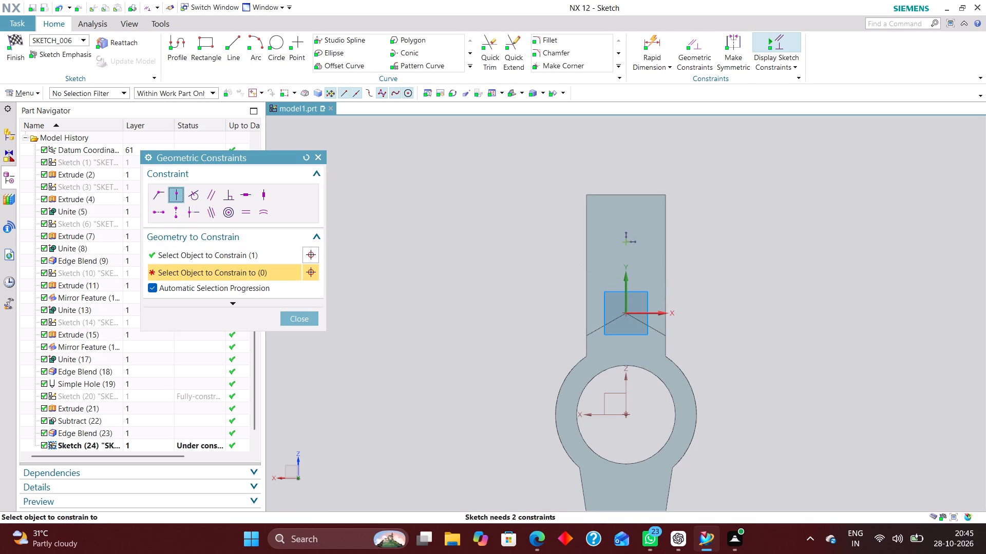
click(625, 272)
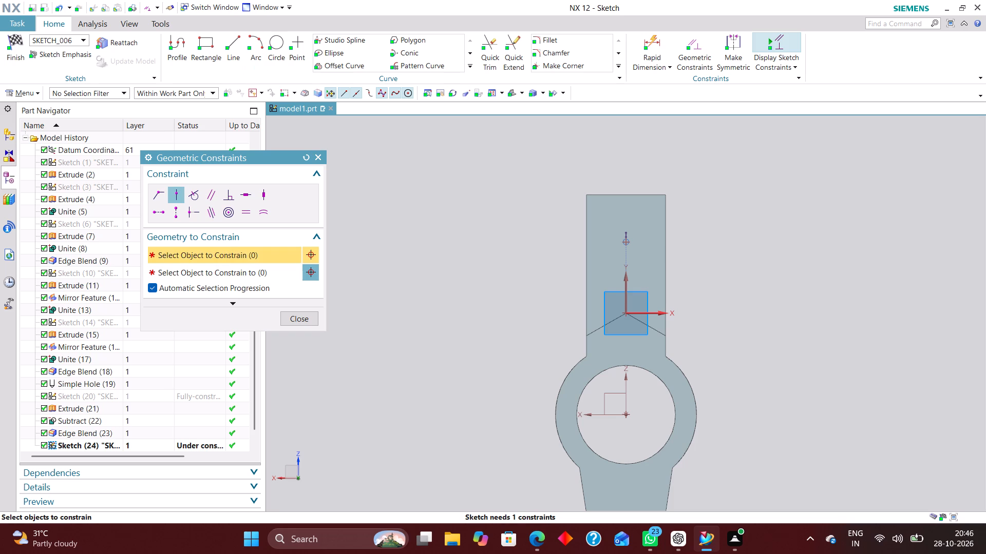
Dimension the hole's centre point 106 mm above the horizontal axis through the main bore's centre.
click(654, 40)
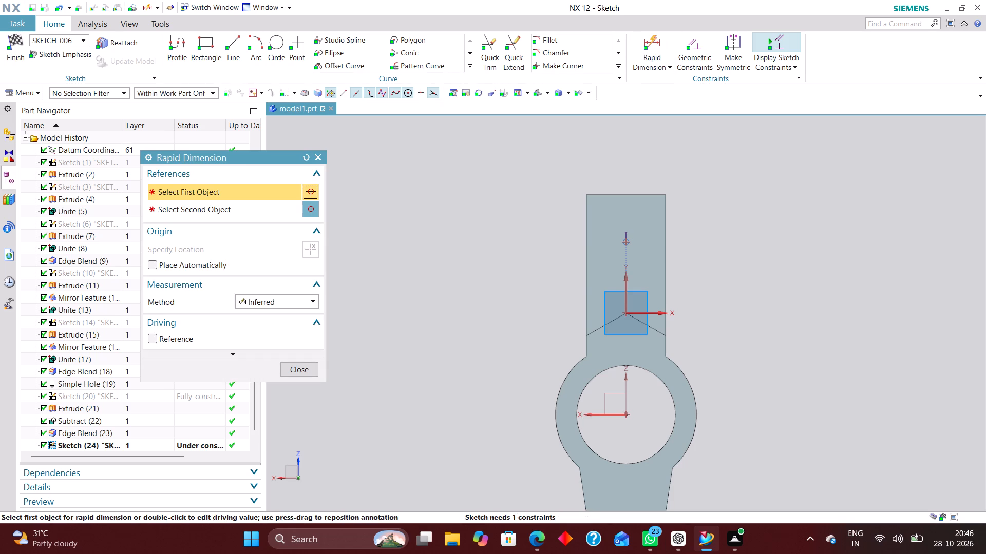
click(601, 412)
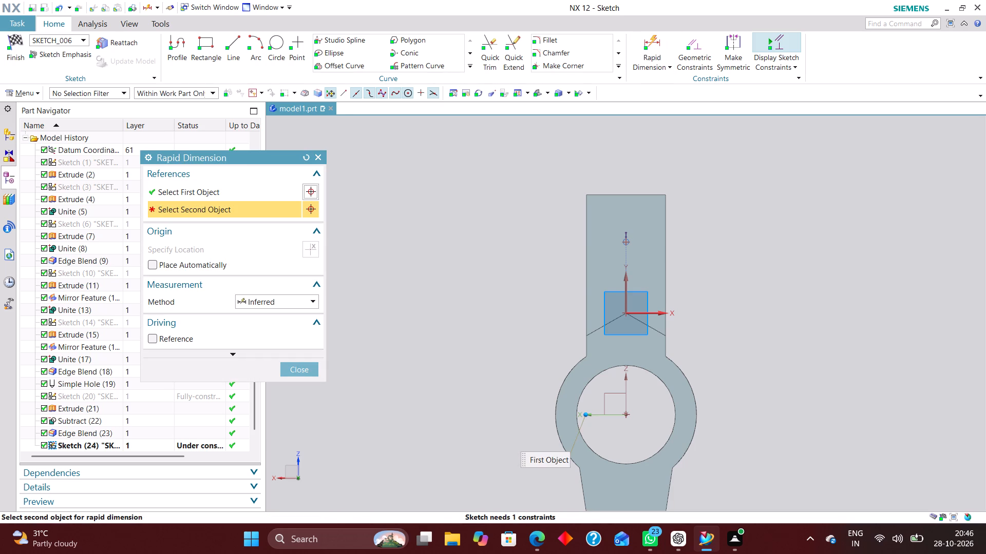
click(629, 240)
click(818, 328)
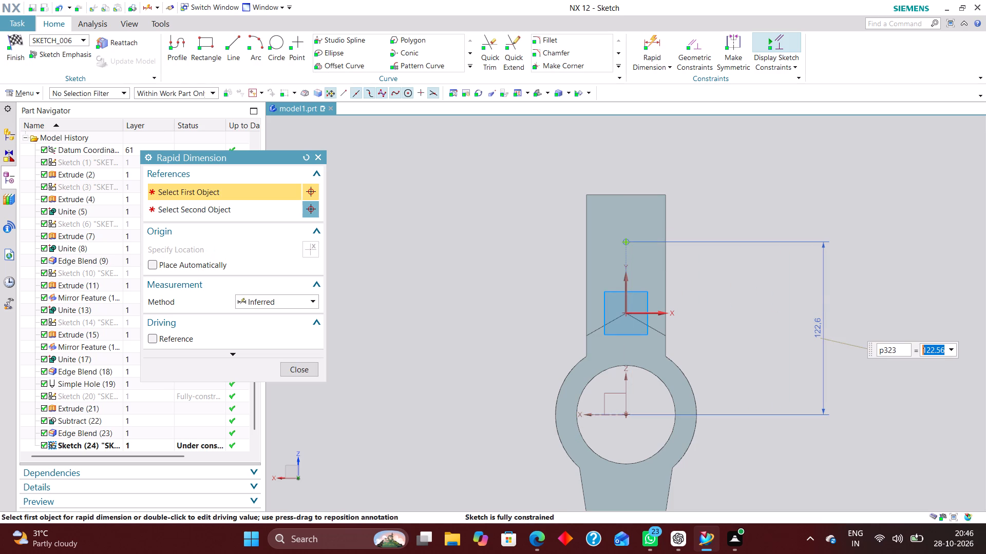
text(106)
key(Return)
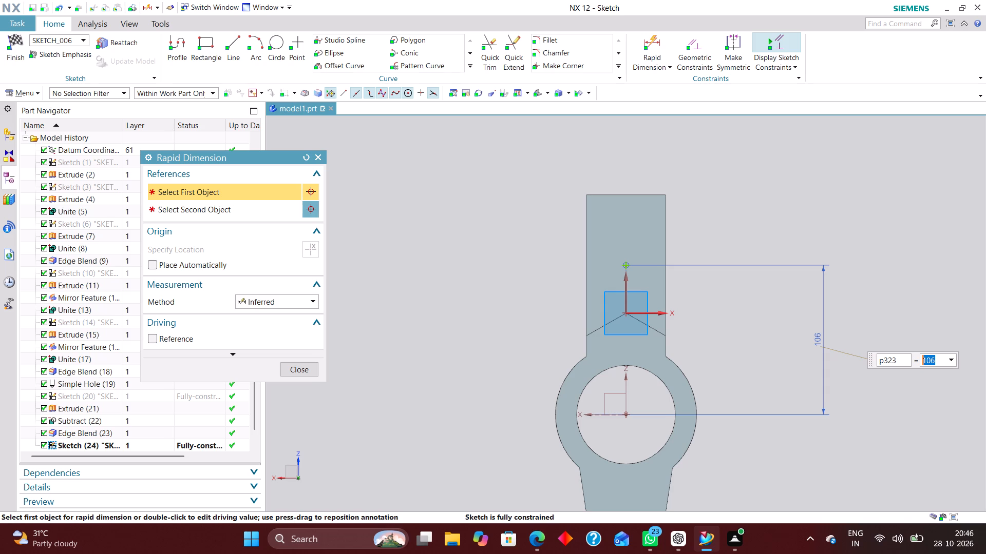
click(294, 366)
Finish the position sketch and subtract a simple 14 mm diameter Through Body hole through both uprights.
scroll(559, 349, down, 4)
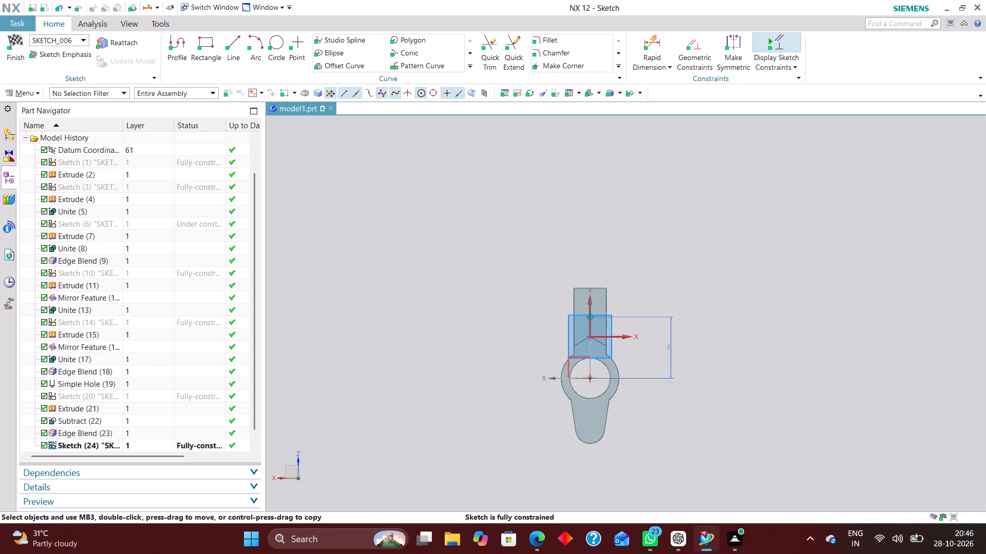
scroll(536, 358, up, 3)
click(12, 38)
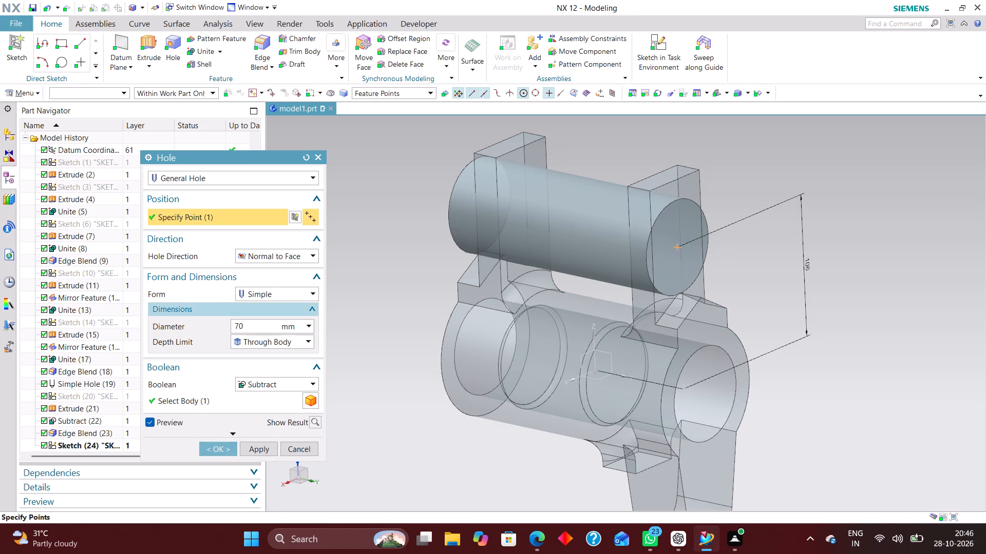
drag(247, 325, 207, 326)
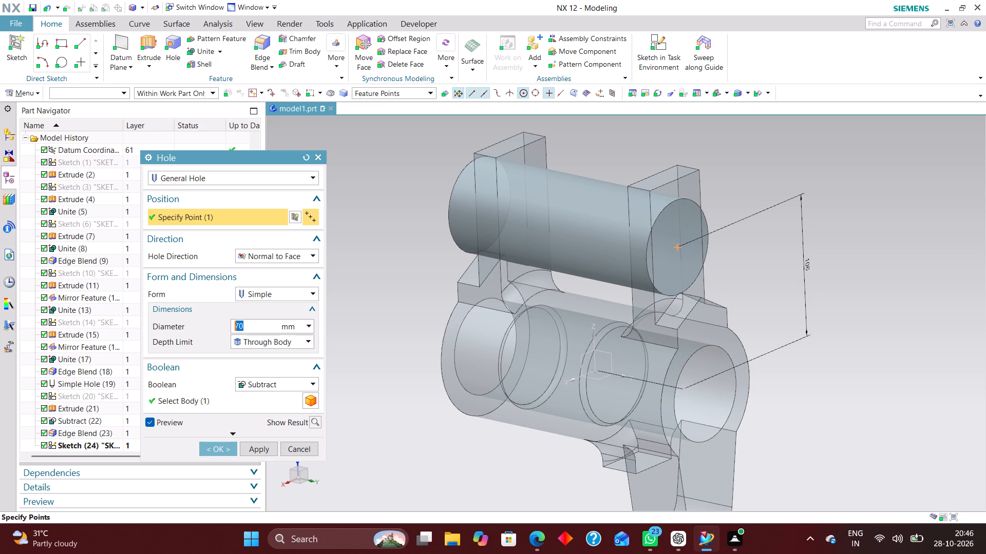
text(14)
key(Return)
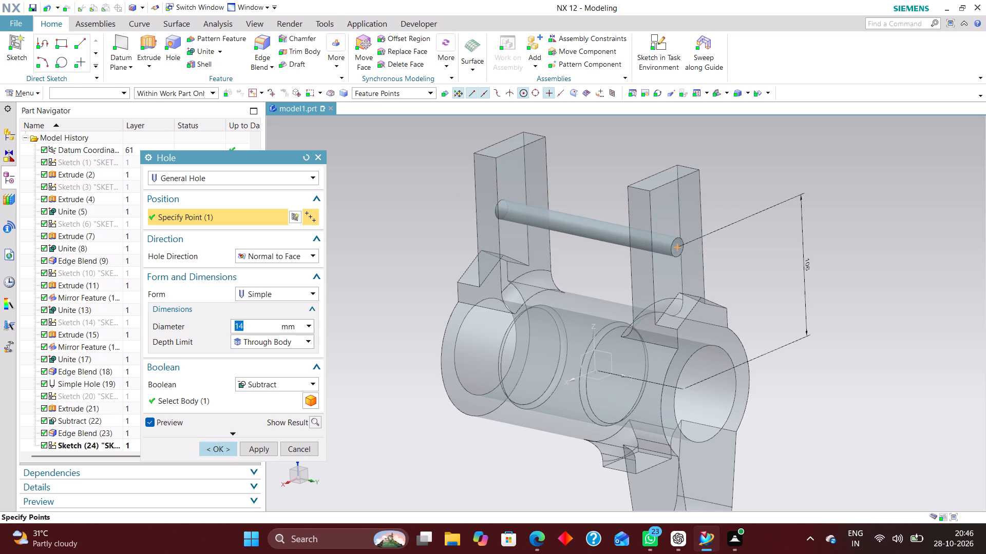
click(210, 449)
middle_drag(786, 302, 756, 295)
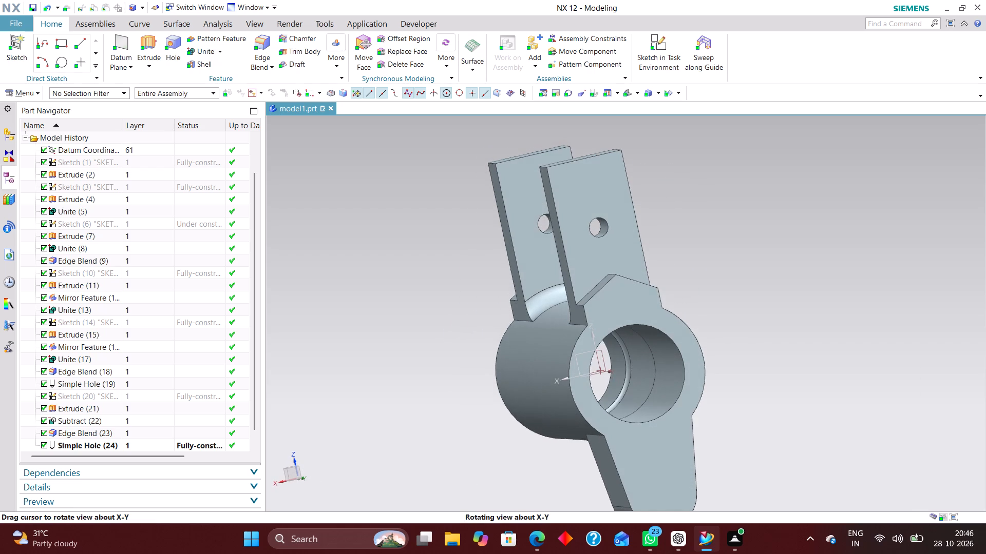
middle_drag(756, 295, 865, 298)
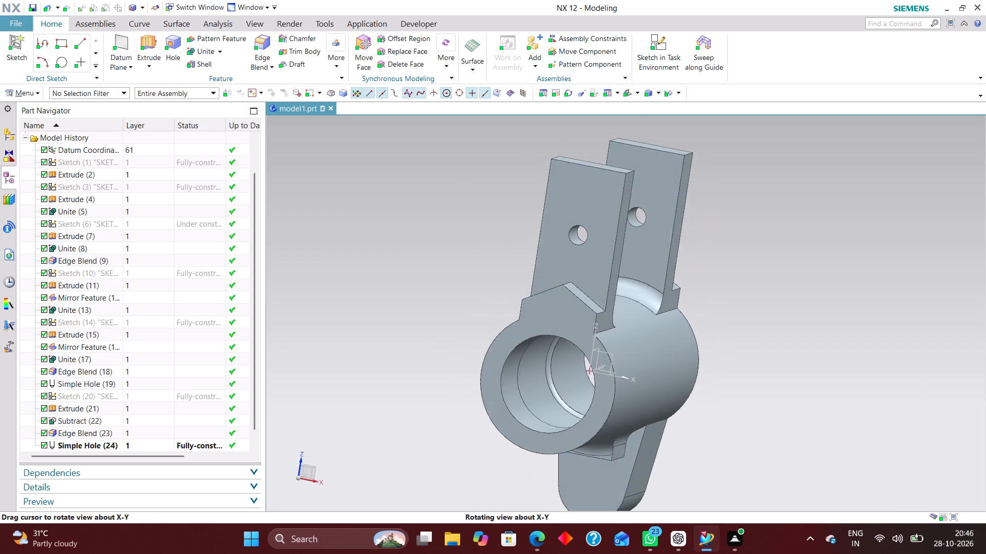
middle_drag(865, 298, 863, 300)
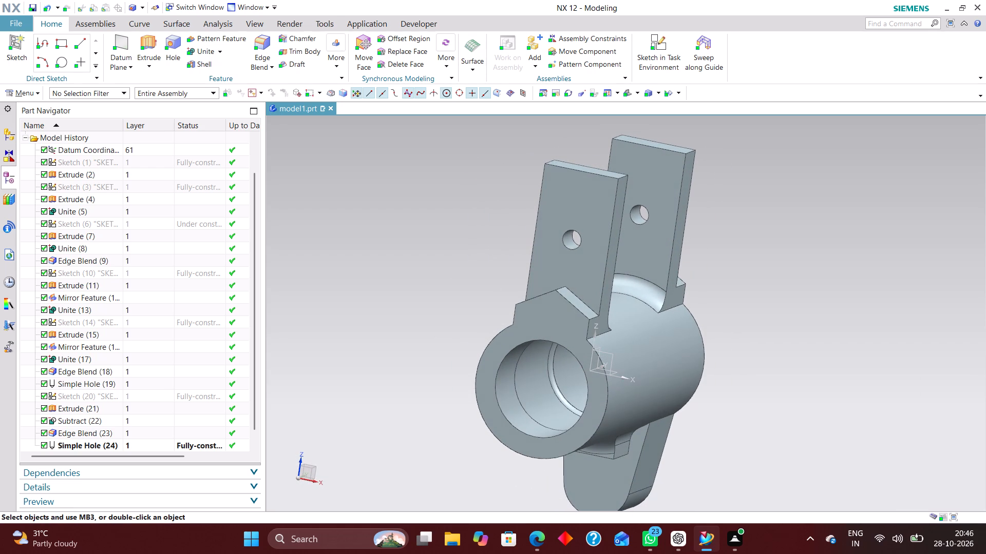
Subtract a simple 25 mm diameter Through Body hole in the lower lug, centred on its rounded end.
key(End)
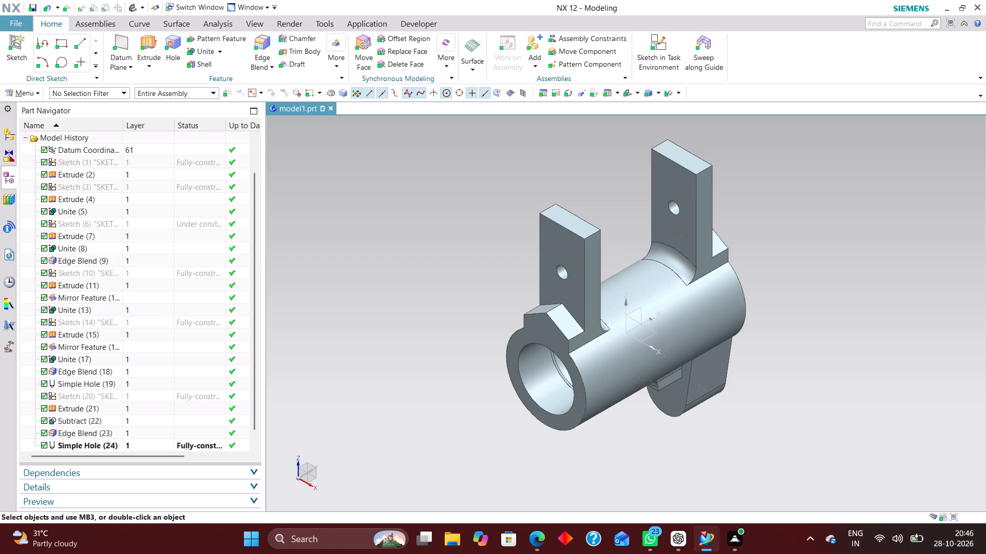
click(173, 36)
click(675, 415)
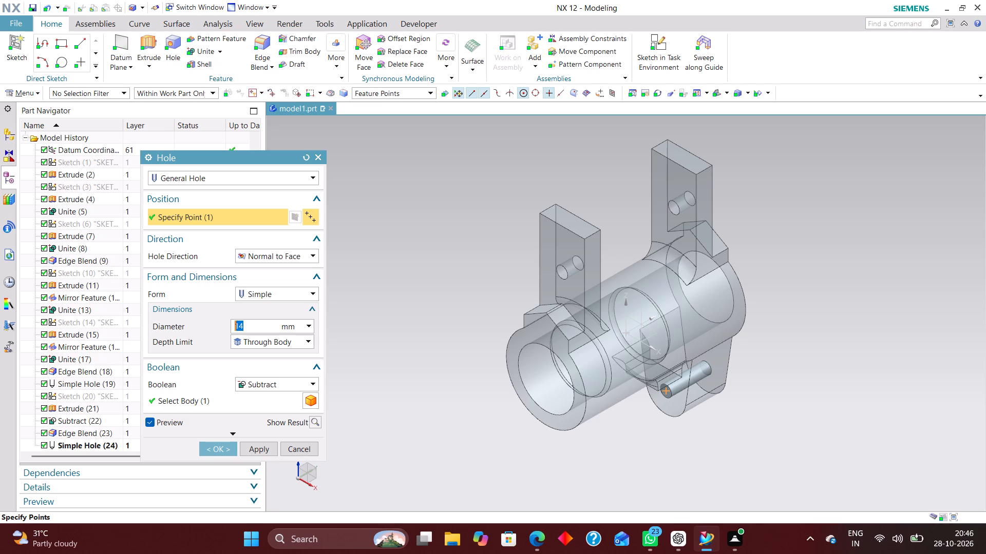
text(25)
key(Return)
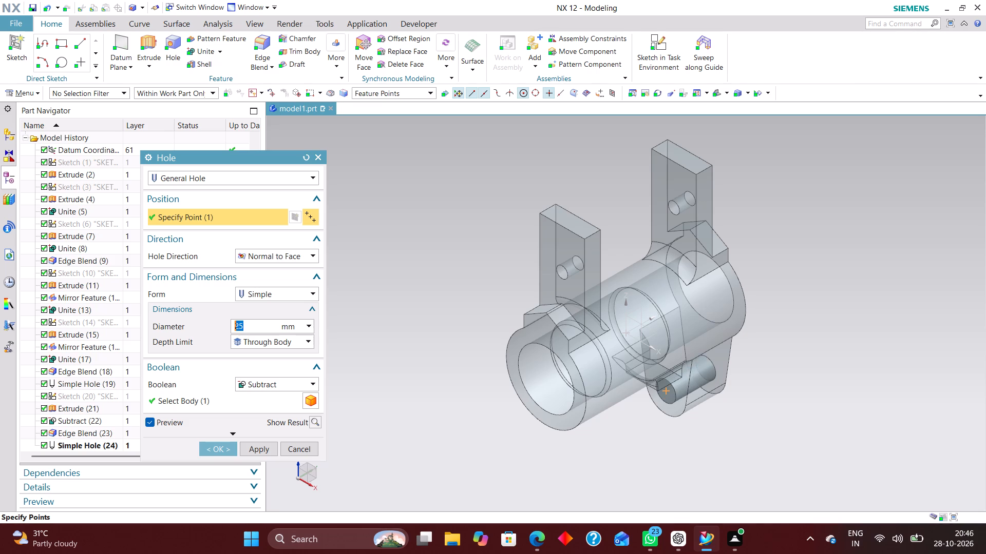
click(219, 448)
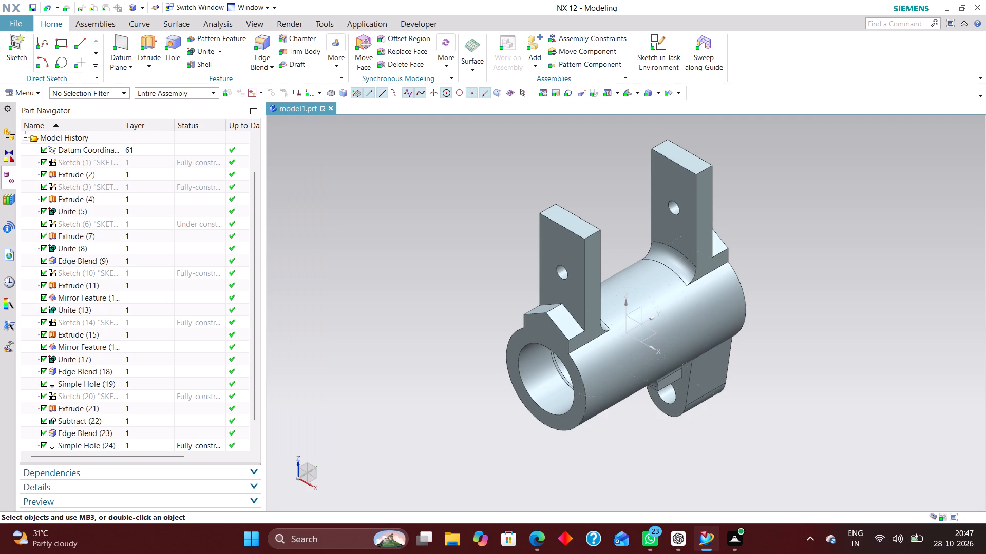
Examine the bracket and the hole in its lower lug from several angles, finishing in the isometric view.
middle_drag(759, 439, 784, 432)
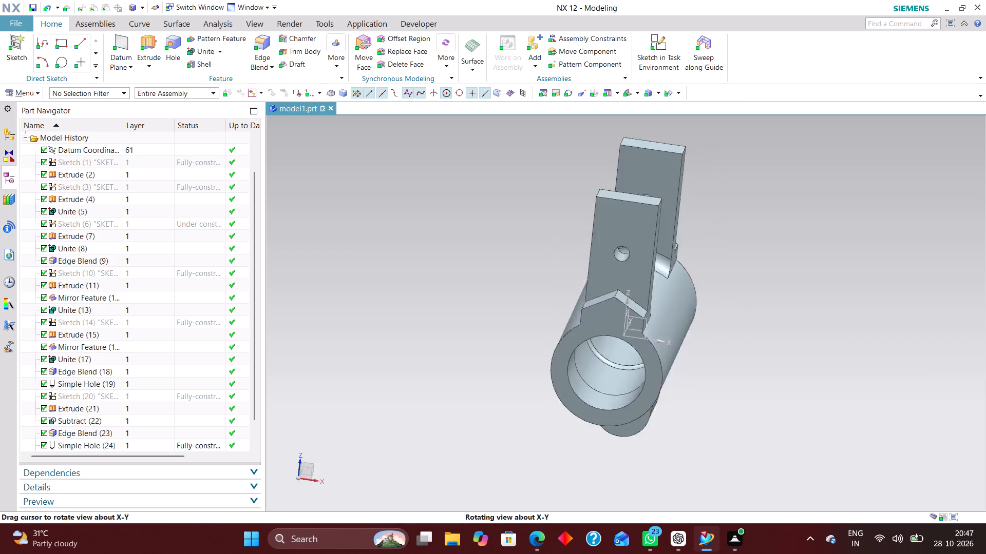
middle_drag(784, 432, 726, 458)
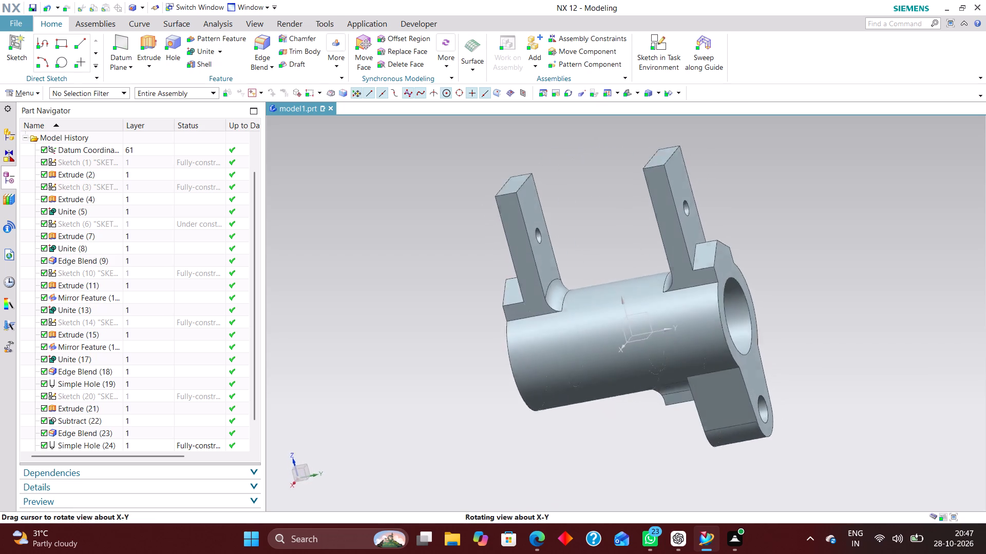
middle_drag(726, 458, 779, 463)
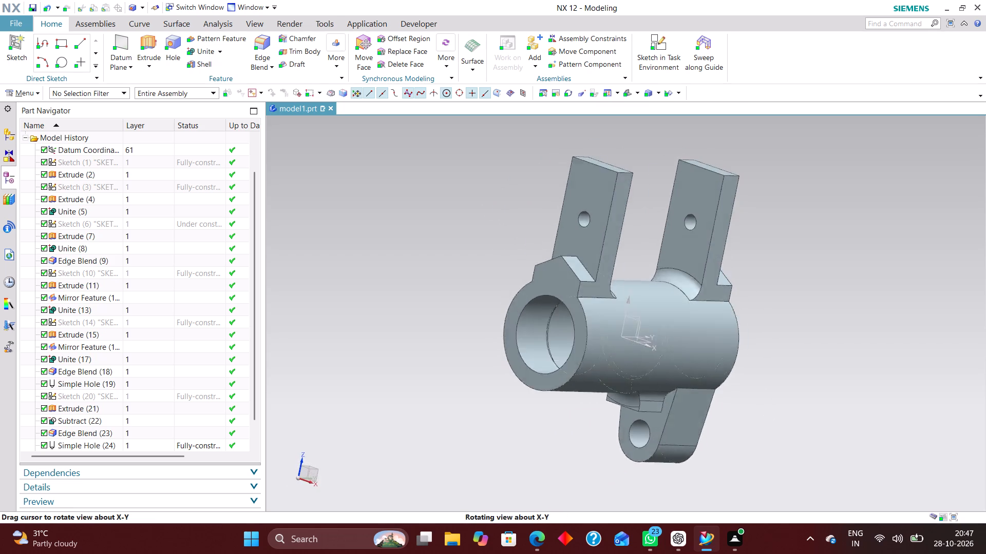
middle_drag(779, 463, 788, 468)
scroll(788, 468, up, 1)
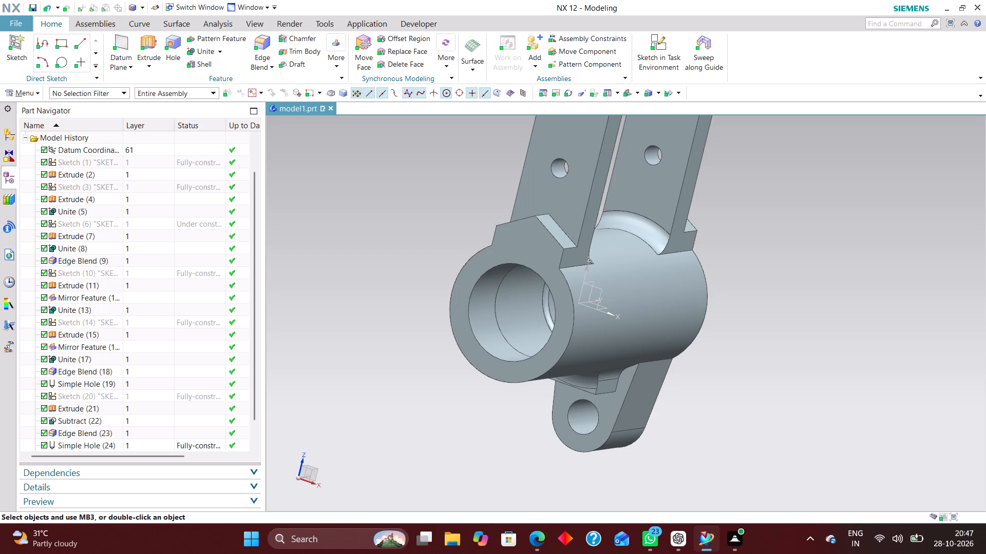
key(End)
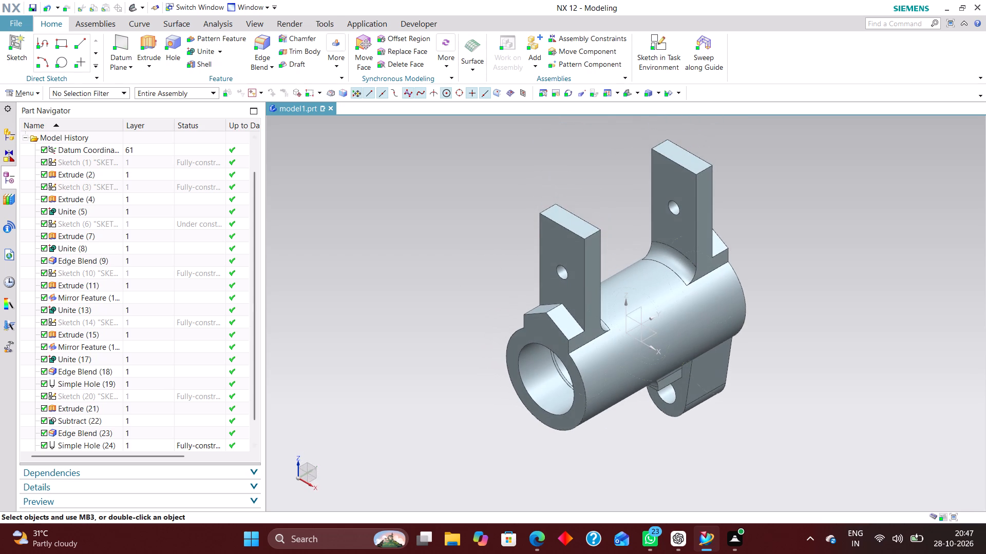
Move the datum coordinate system to layer 220 through its object display settings.
scroll(106, 278, up, 5)
click(168, 187)
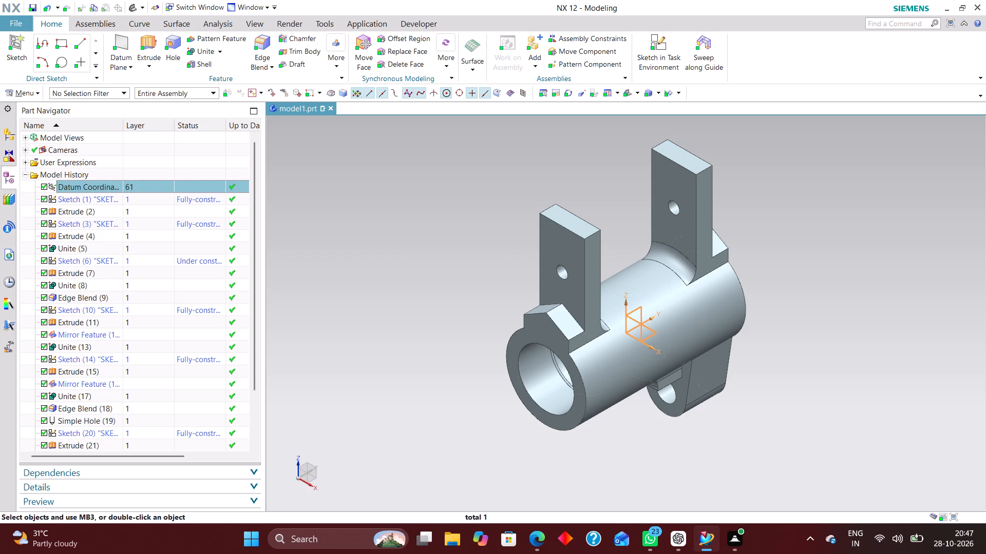
key(ctrl+j)
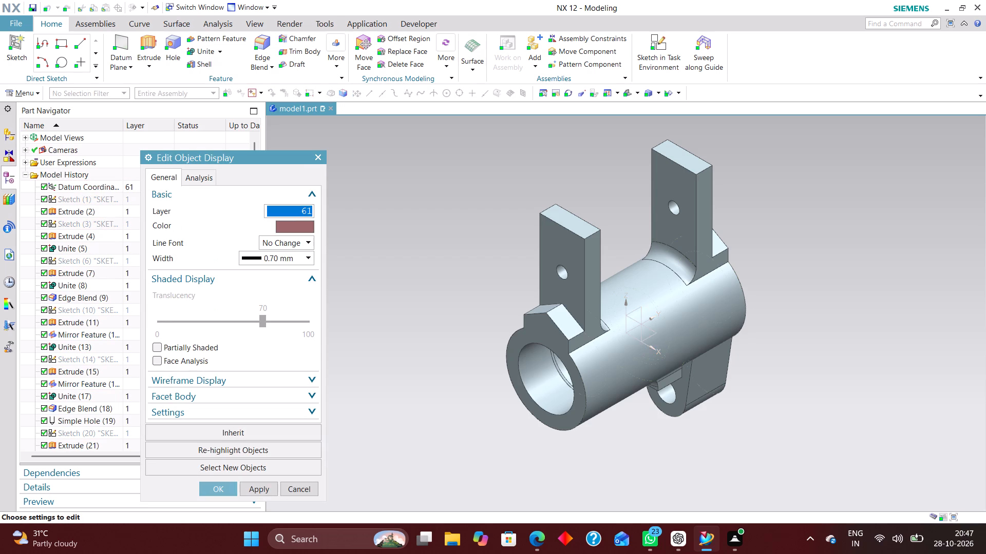
key(2)
text(20)
key(Return)
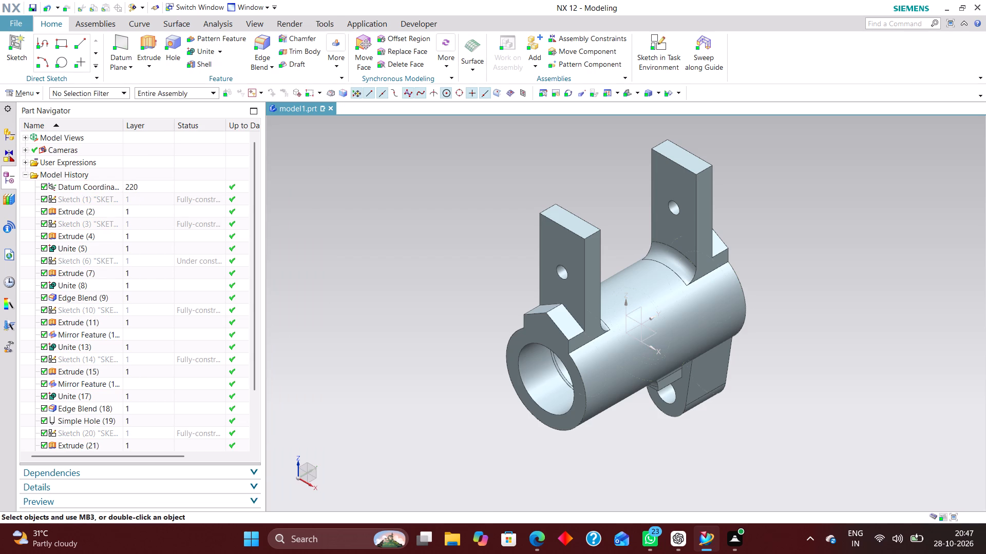
Move the cylinder's circular profile, Sketch (1), to layer 11.
click(137, 197)
key(ctrl+j)
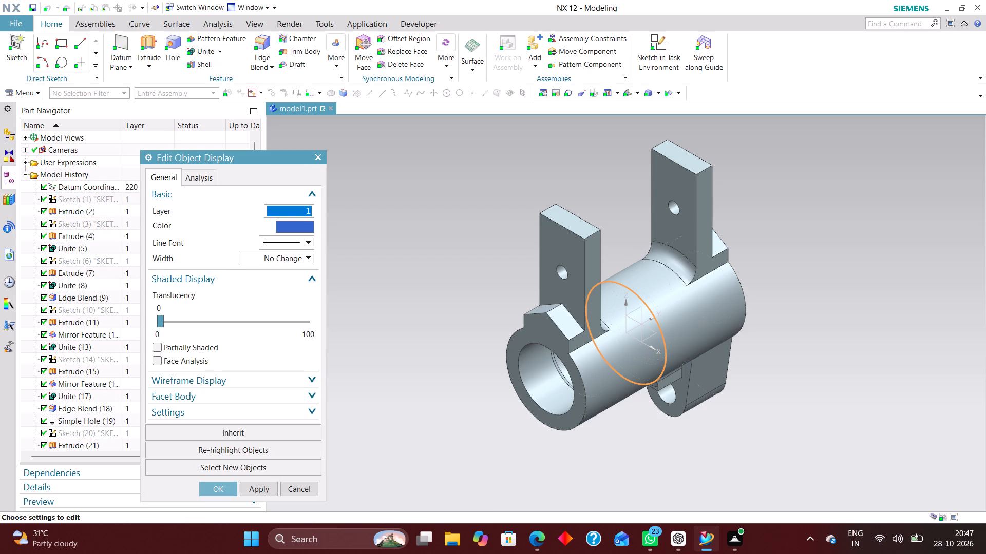
key(1)
key(1)
key(Return)
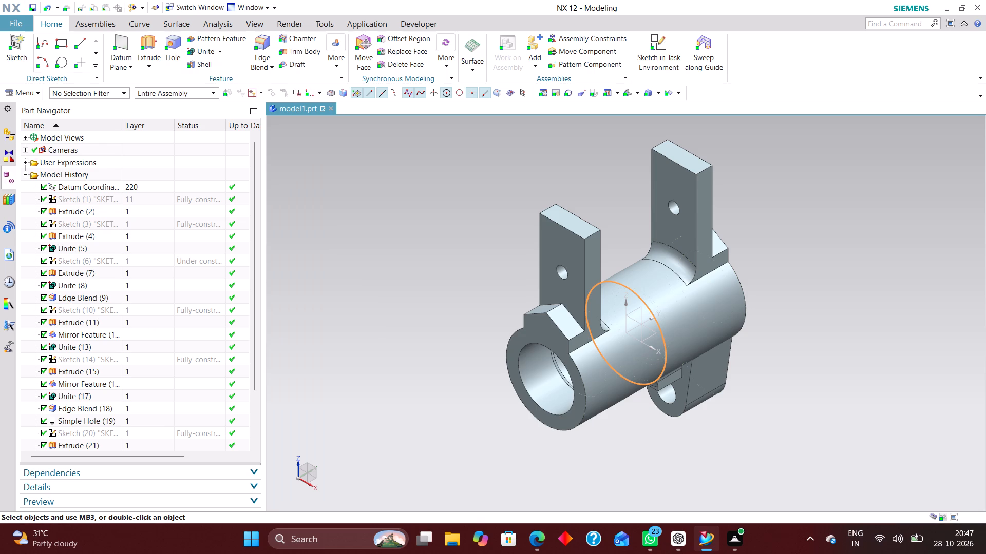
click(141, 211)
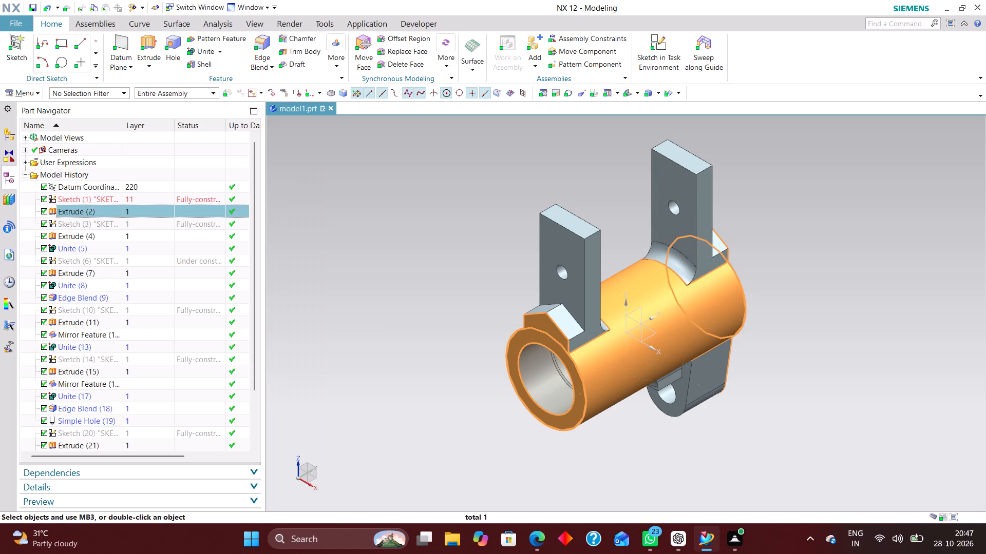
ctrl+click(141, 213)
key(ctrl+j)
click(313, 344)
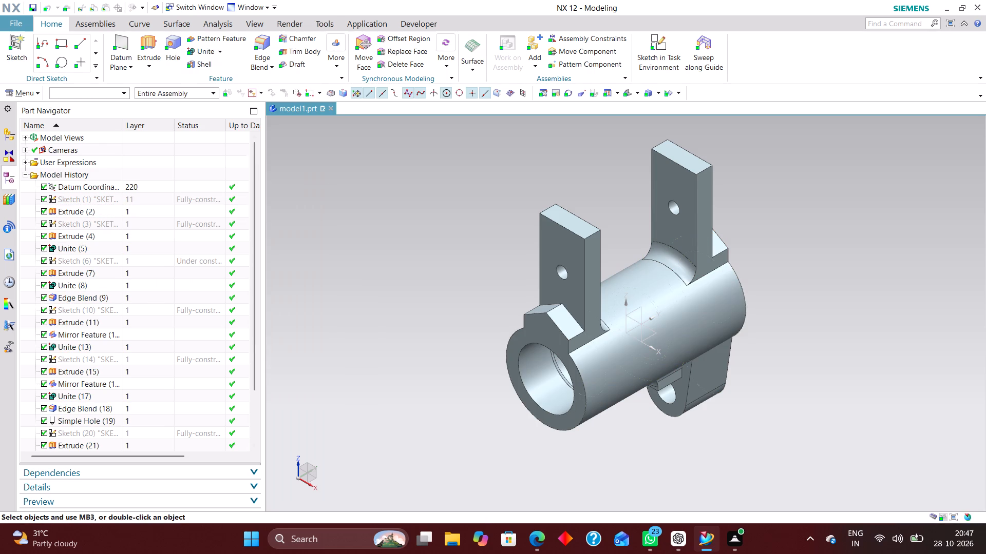
Move the bracket's solid body, selected through Extrude (2), to layer 2.
click(145, 210)
key(ctrl+j)
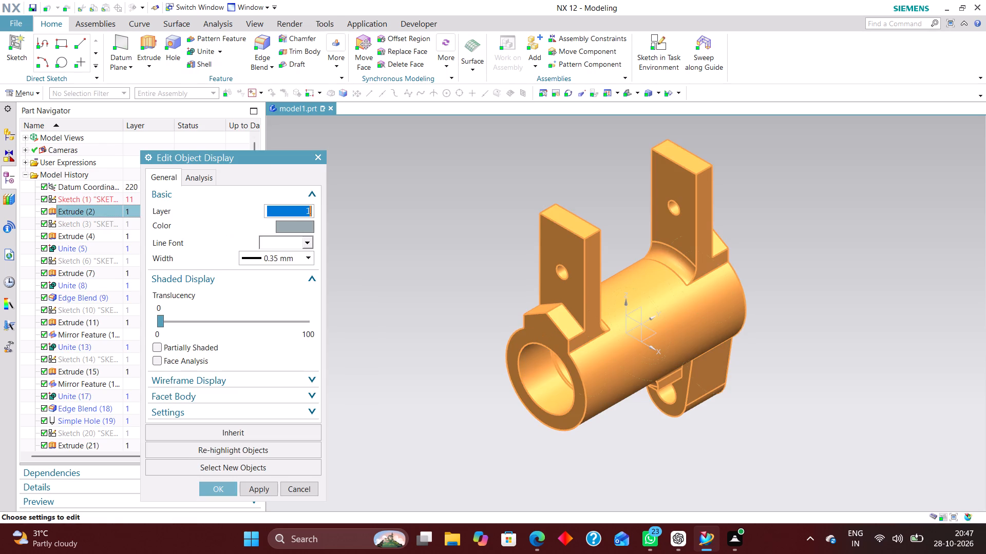
key(2)
key(Return)
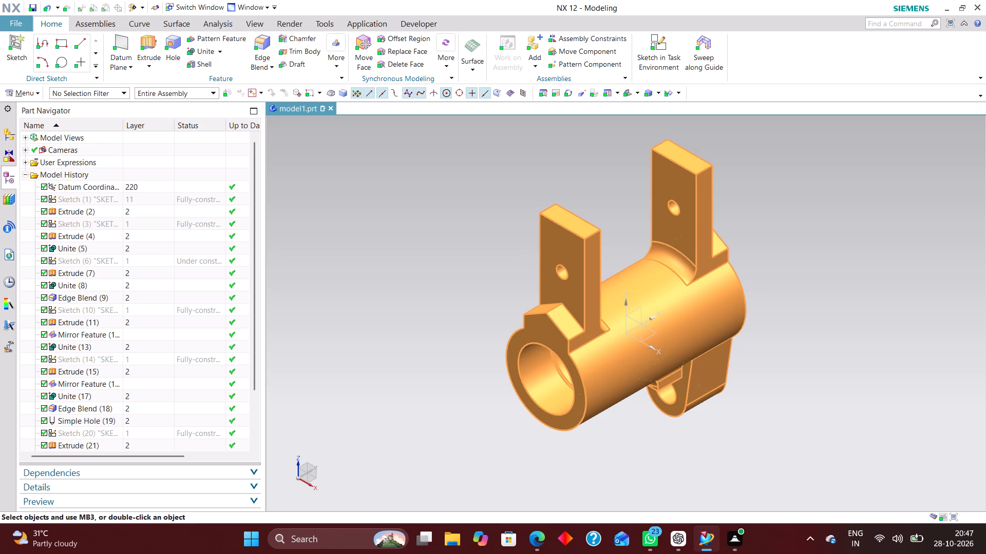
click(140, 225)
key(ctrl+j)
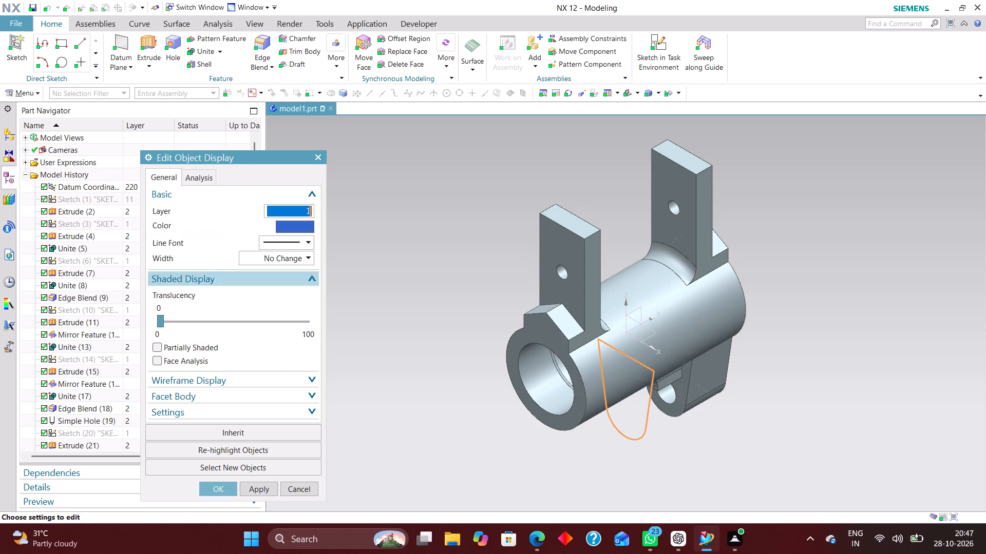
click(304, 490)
Move the lower lug's profile, Sketch (3), to layer 12.
click(134, 222)
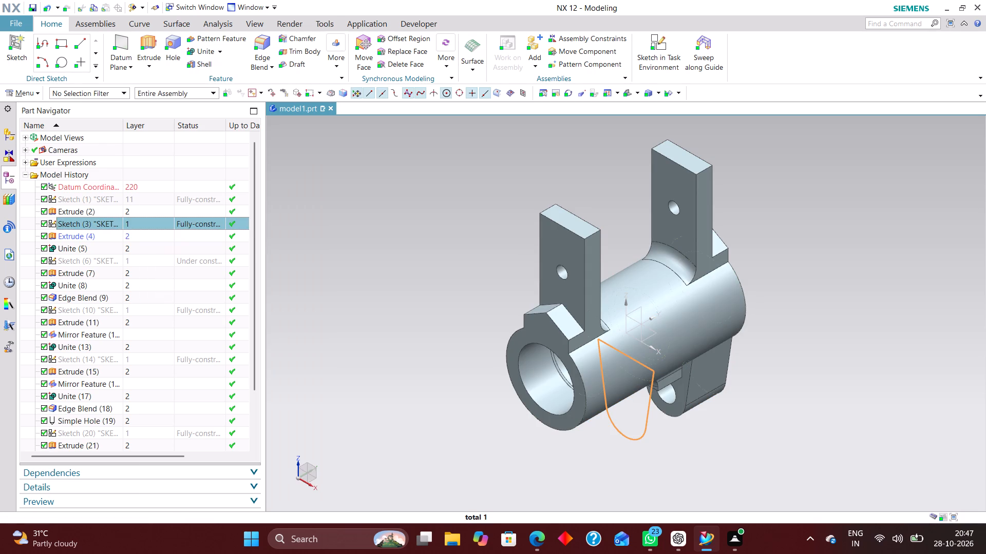
key(ctrl+j)
drag(307, 213, 306, 212)
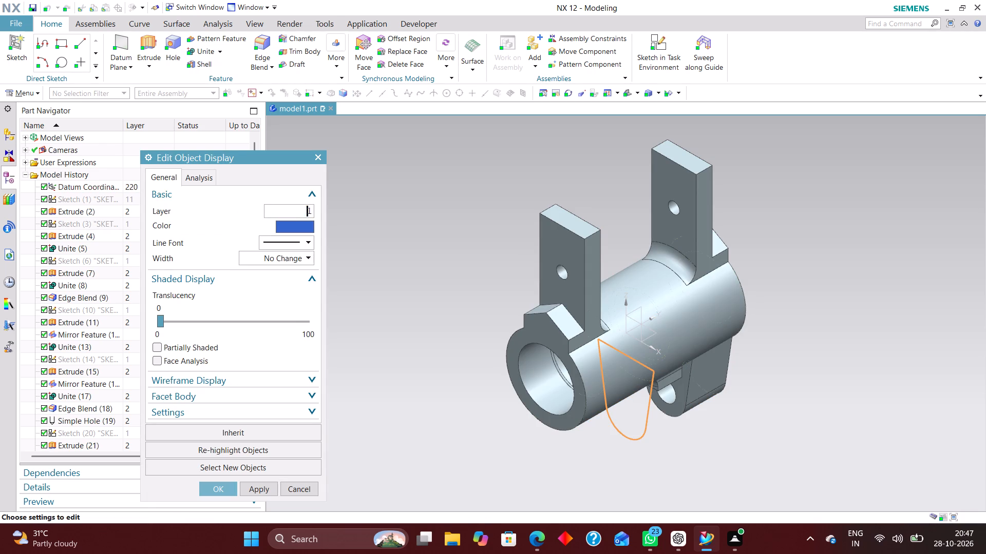
drag(306, 212, 345, 215)
key(1)
key(2)
key(Return)
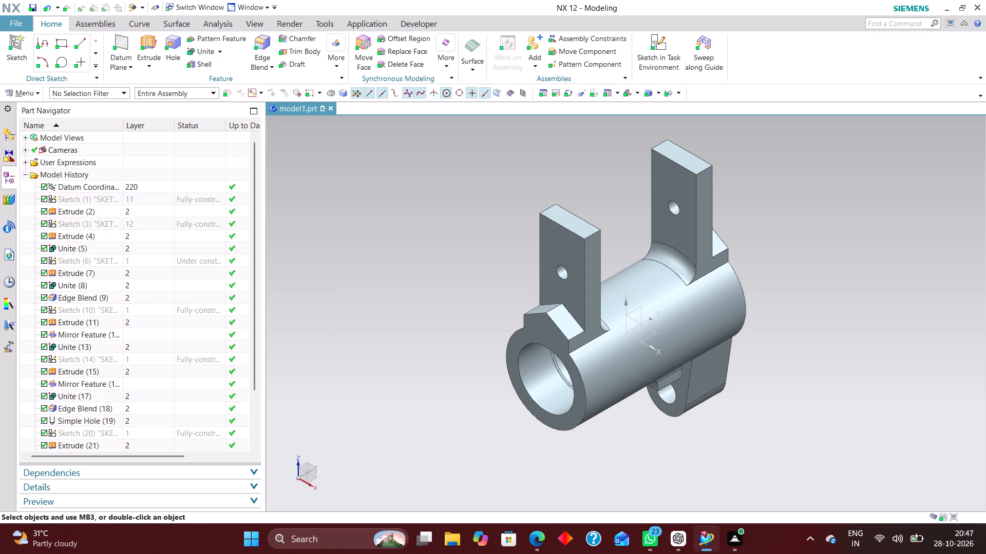
Move the small rectangular profile beneath the cylinder, Sketch (6), to layer 13.
click(145, 256)
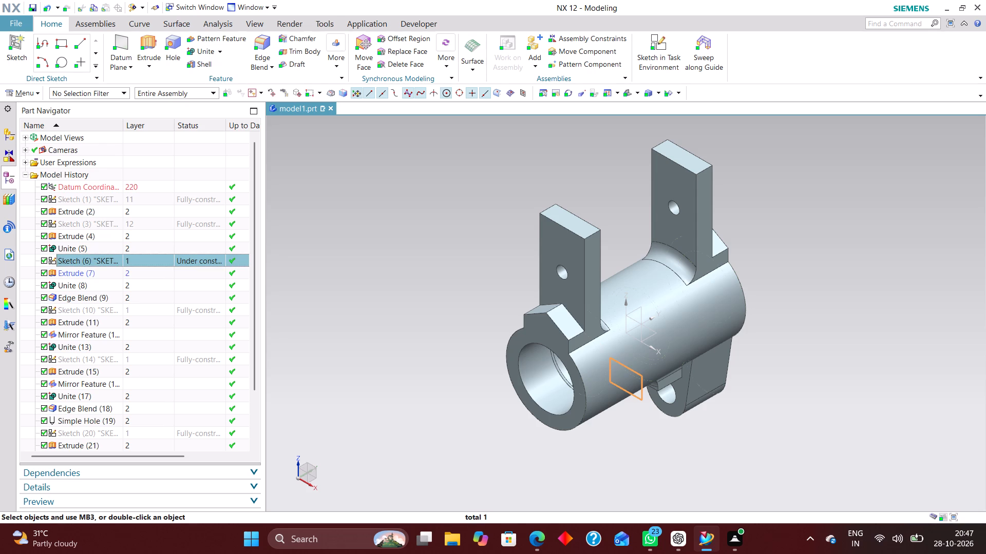
key(ctrl+j)
text(13)
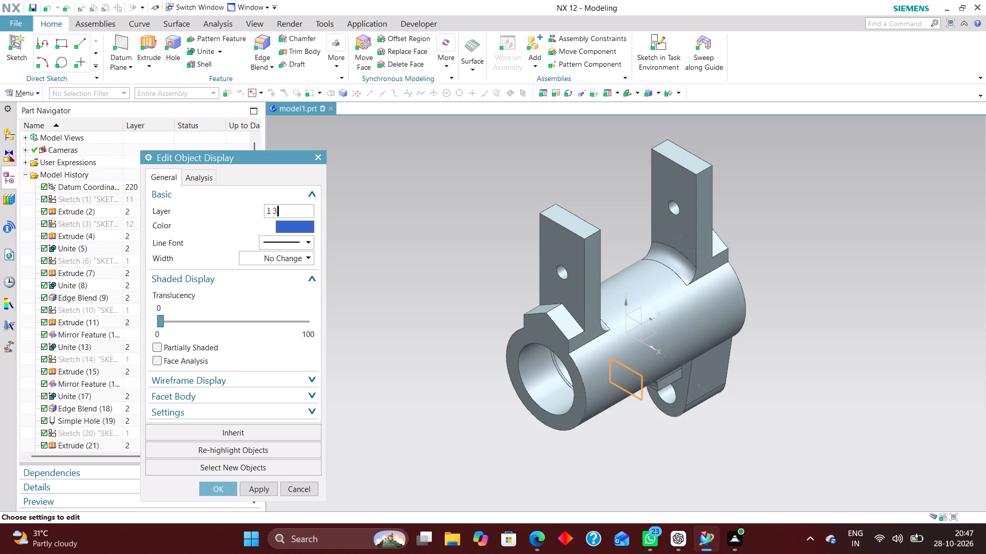
click(227, 494)
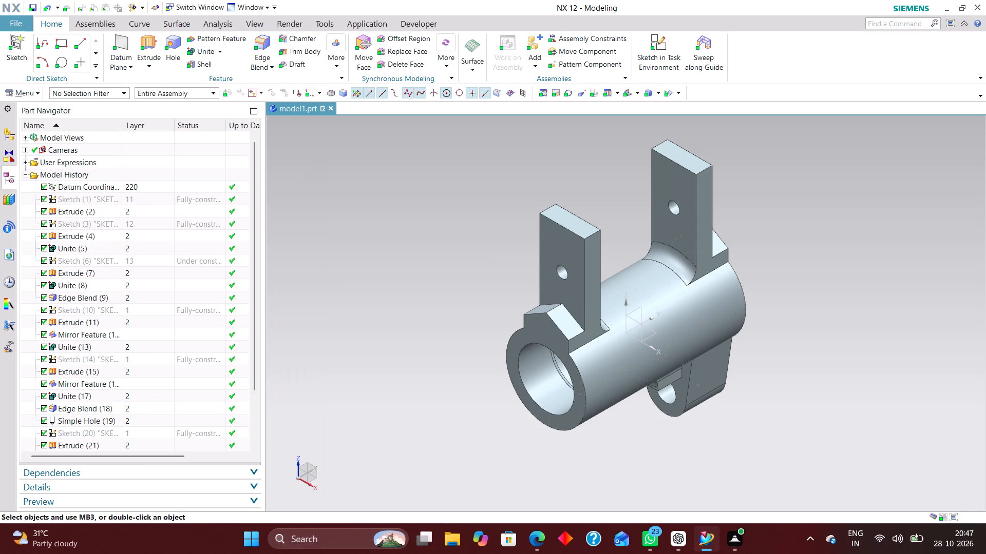
Move the peaked end collar's profile, Sketch (10), to layer 14.
click(139, 307)
right_click(139, 307)
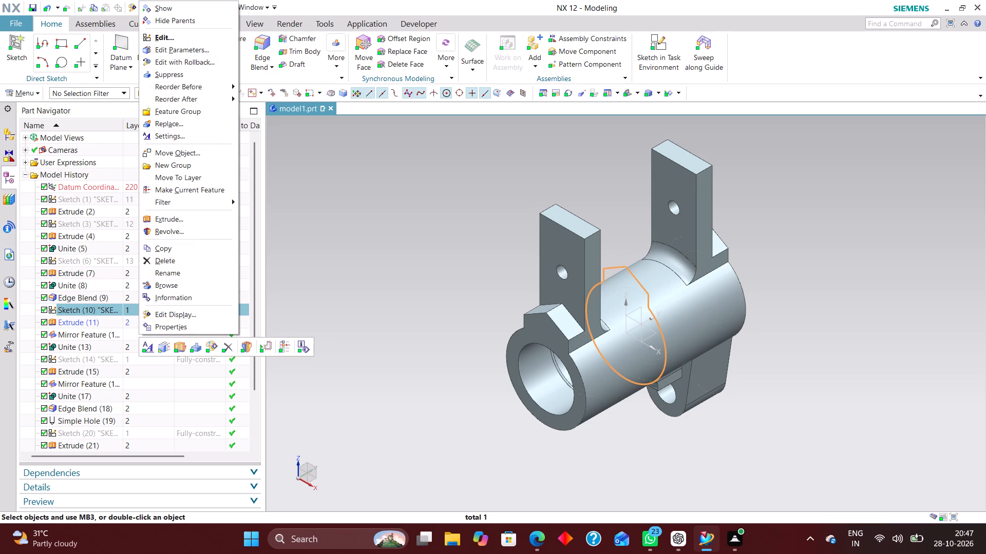
click(377, 310)
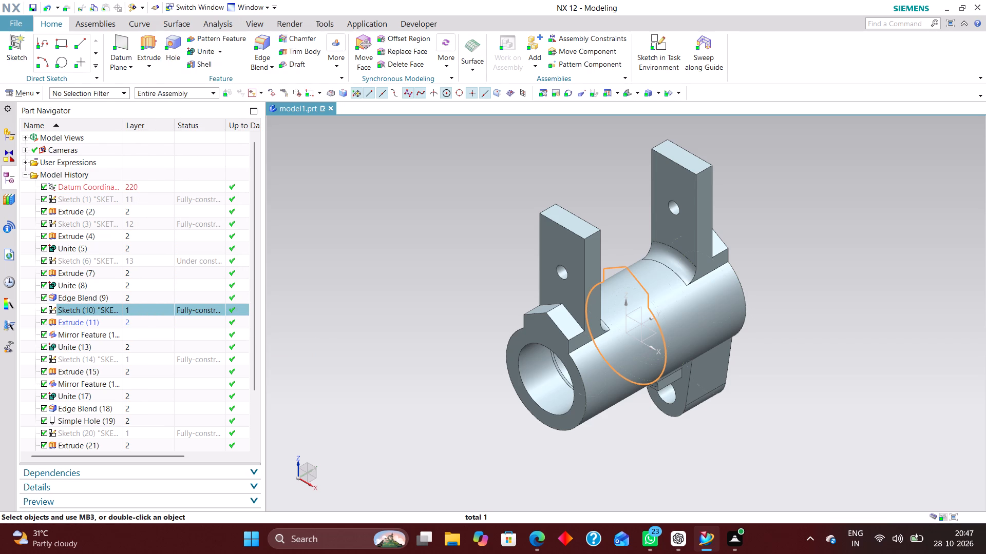
key(ctrl+j)
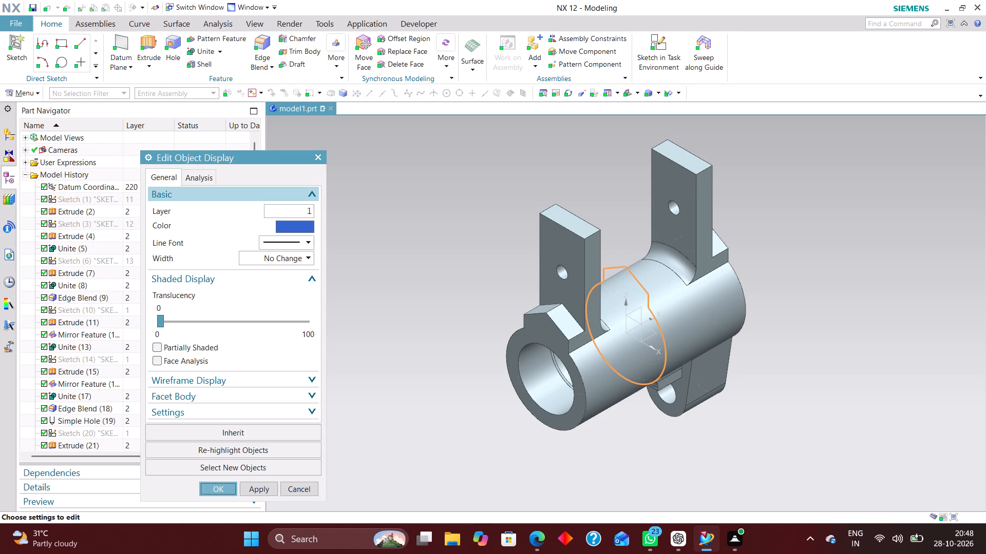
drag(302, 212, 340, 208)
text(14)
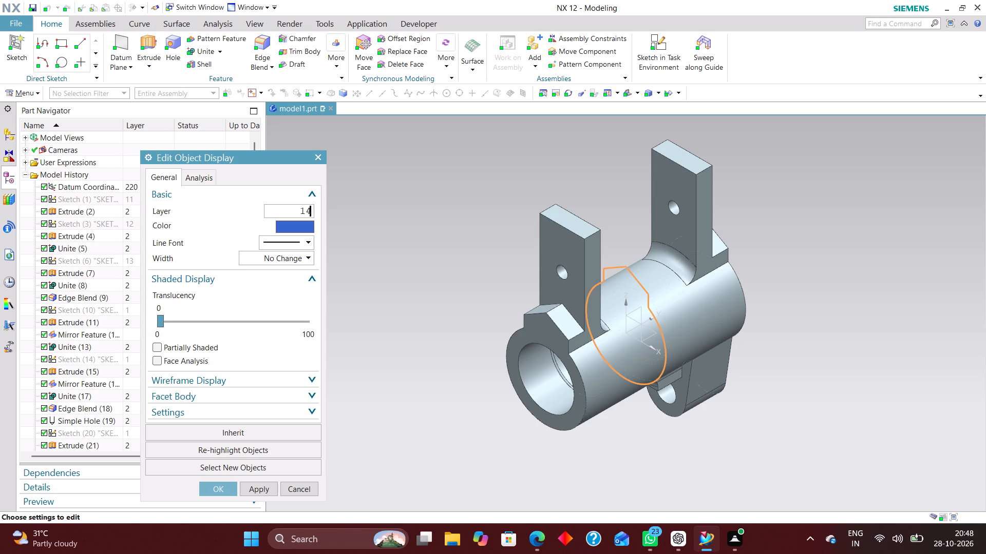
key(Return)
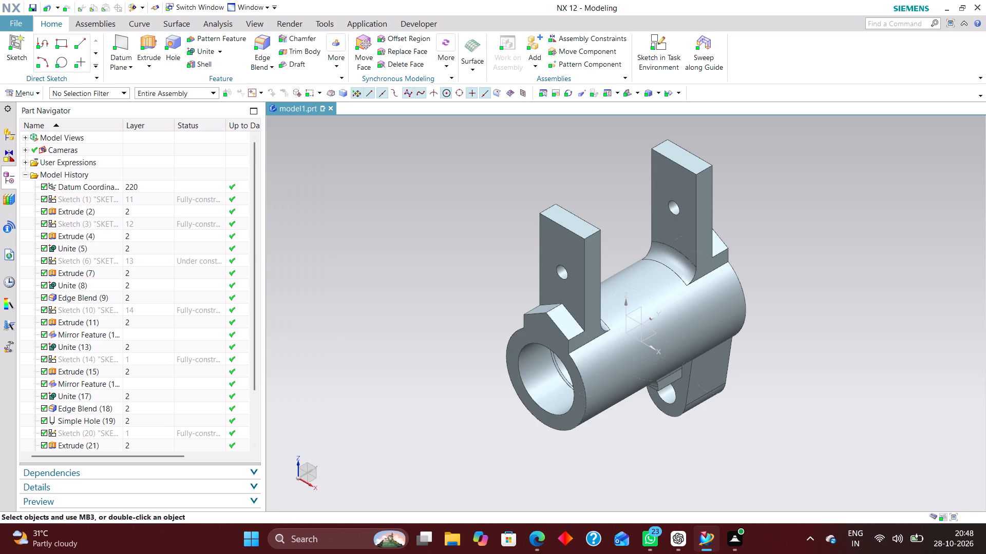
Move the upright's rectangular profile, Sketch (14), to layer 15.
click(138, 356)
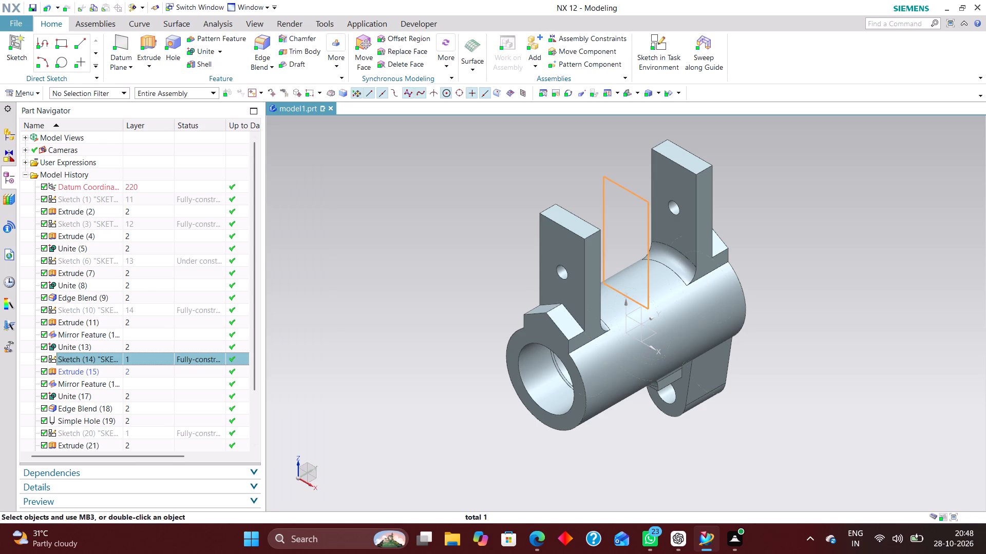
key(ctrl+j)
text(15)
key(Return)
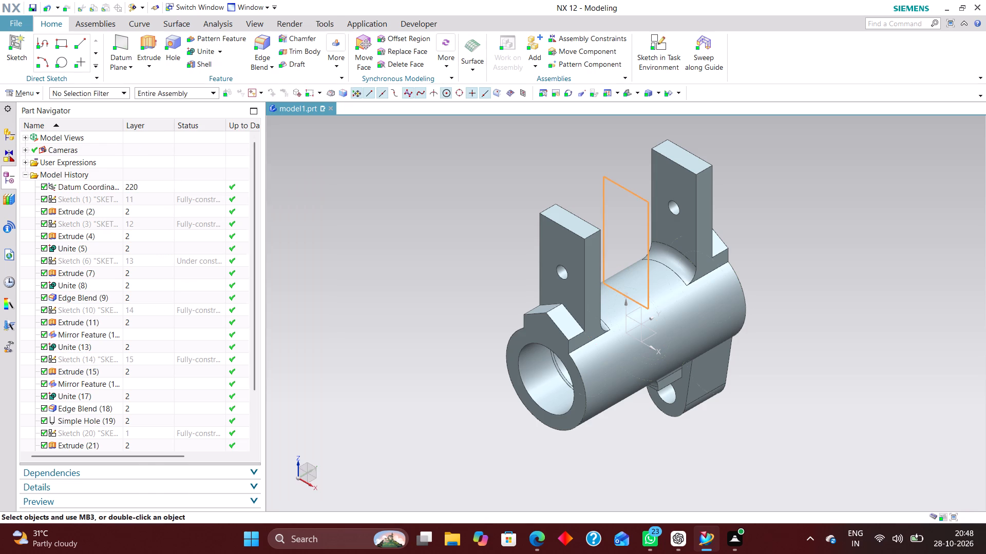
Move the recess's circular profile, Sketch (20), to layer 16.
click(137, 432)
key(ctrl+j)
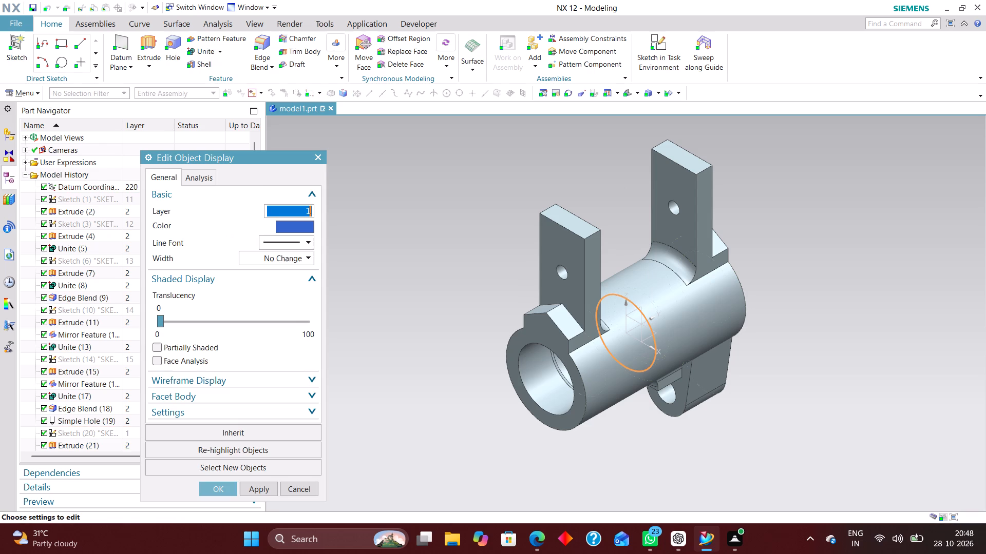
text(16)
key(Return)
scroll(137, 432, down, 1)
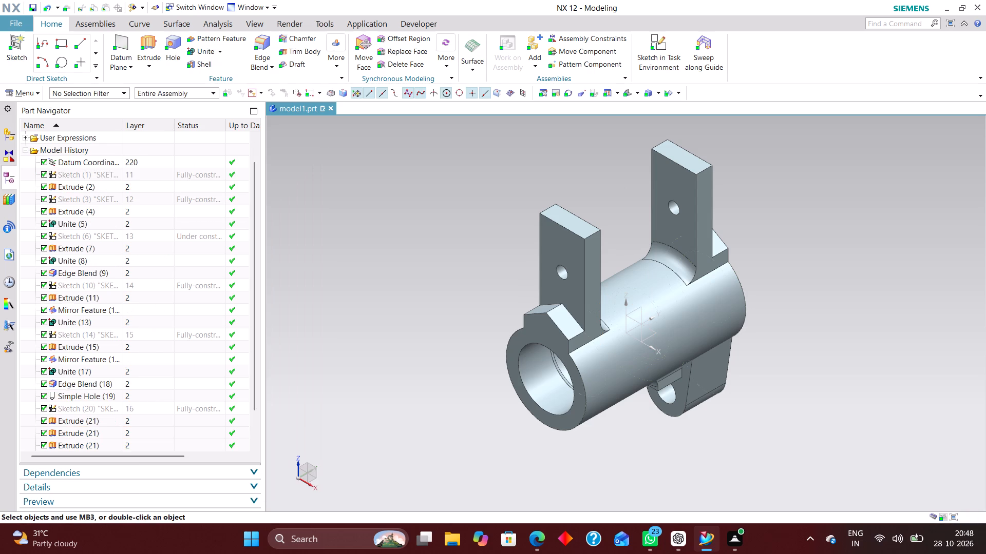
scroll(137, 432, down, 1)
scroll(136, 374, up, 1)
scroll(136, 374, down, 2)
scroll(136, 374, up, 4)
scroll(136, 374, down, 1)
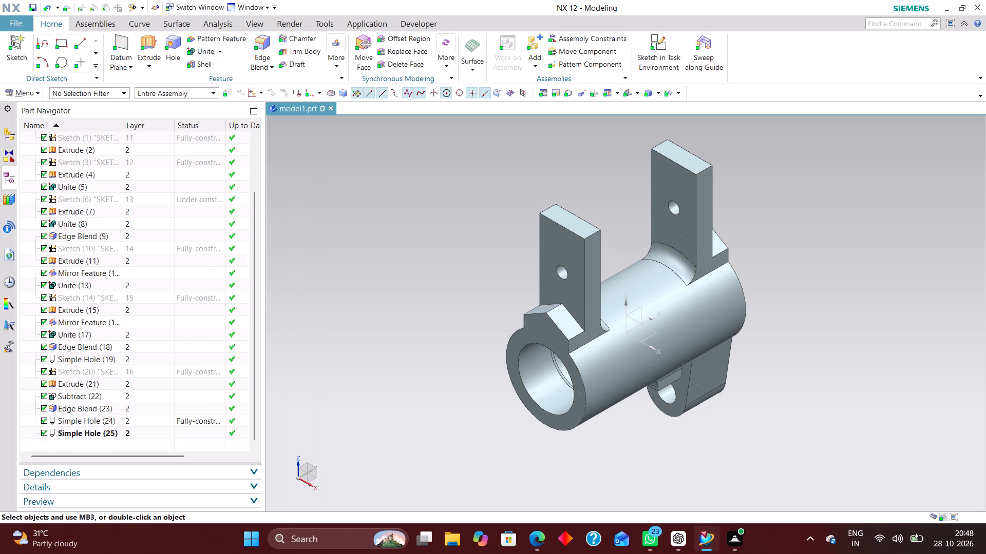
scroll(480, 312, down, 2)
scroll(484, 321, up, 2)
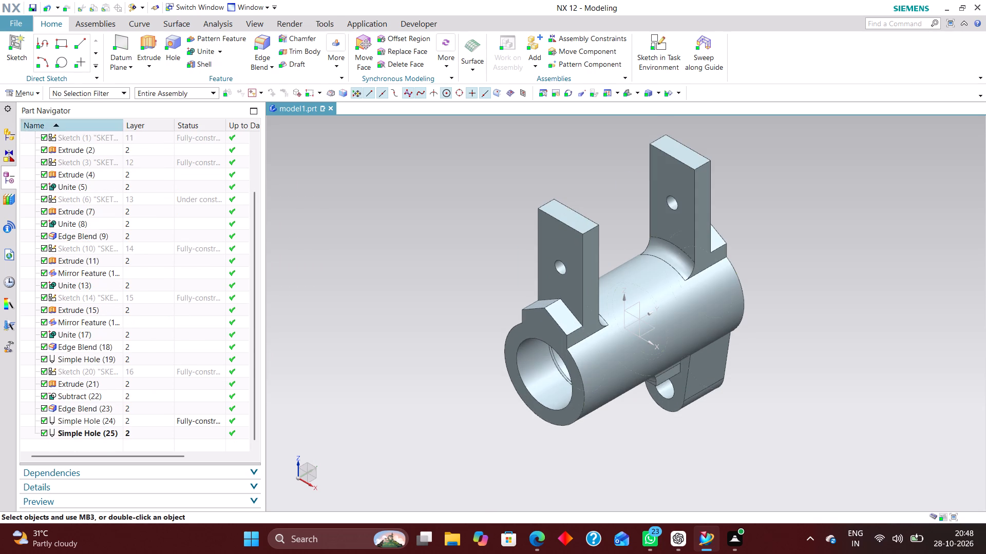
Assign the library material Steel to the whole bracket body.
click(30, 94)
click(48, 172)
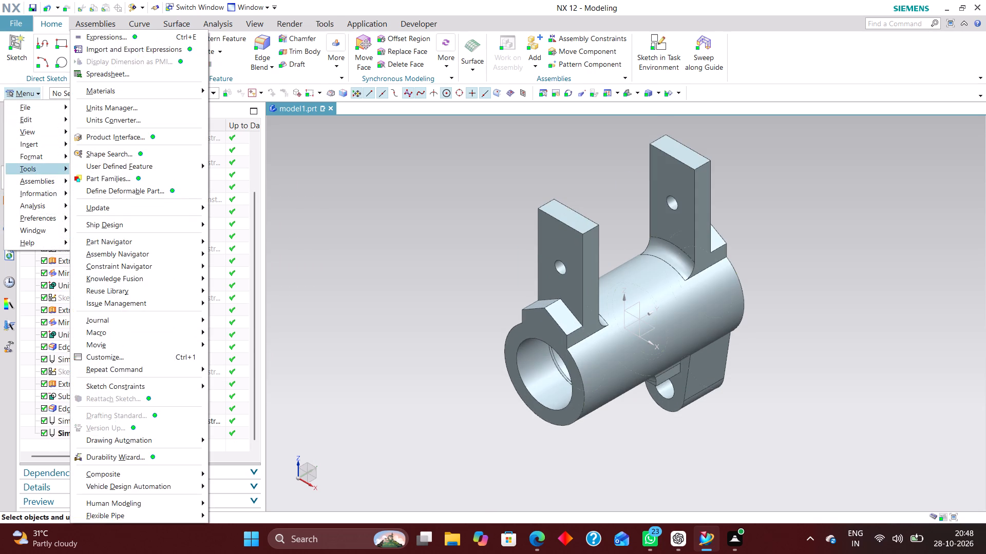
click(136, 93)
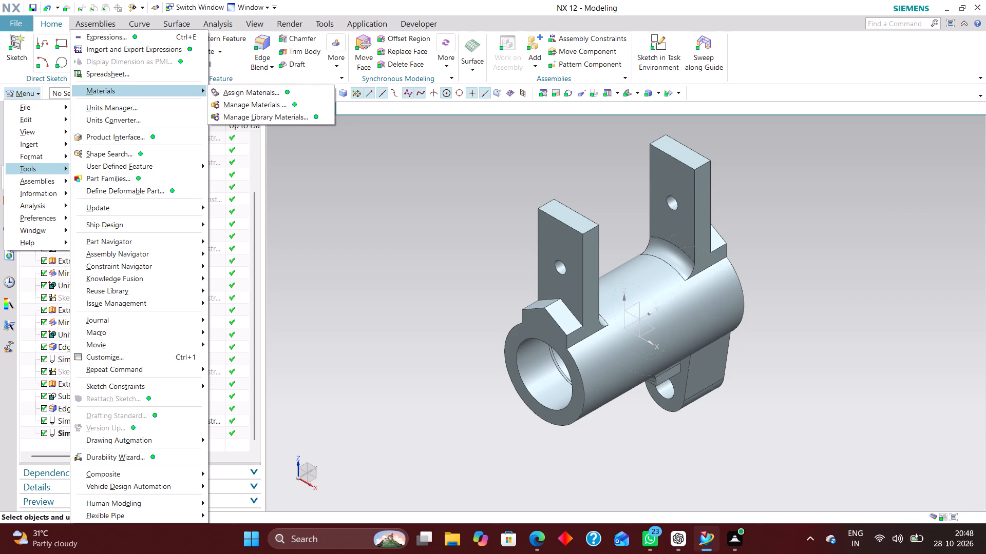
click(266, 92)
click(640, 332)
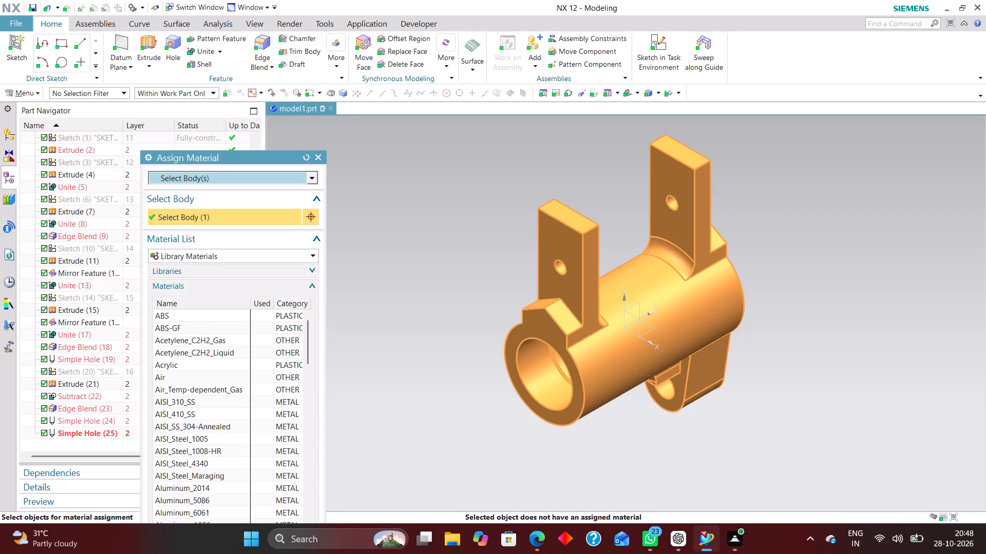
drag(232, 156, 214, 29)
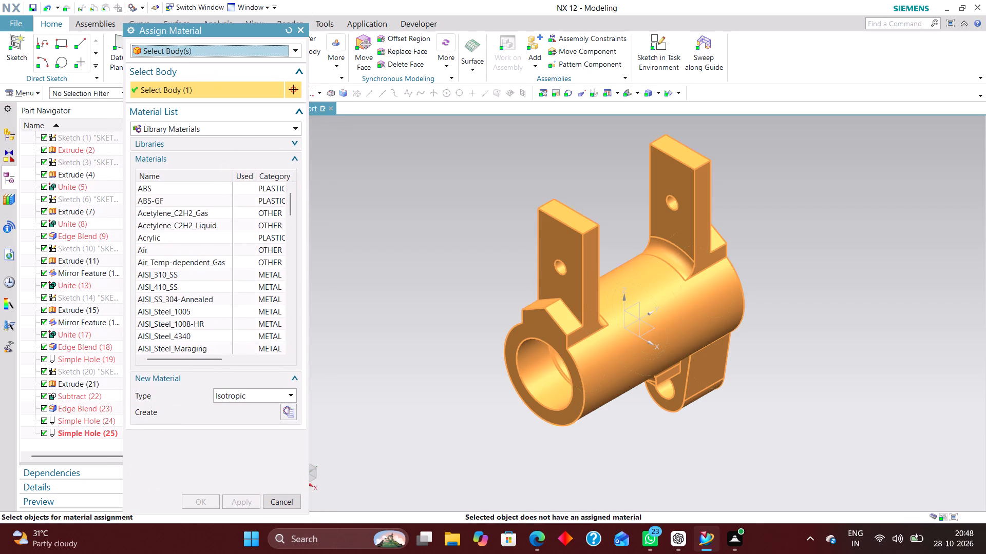
scroll(200, 311, down, 4)
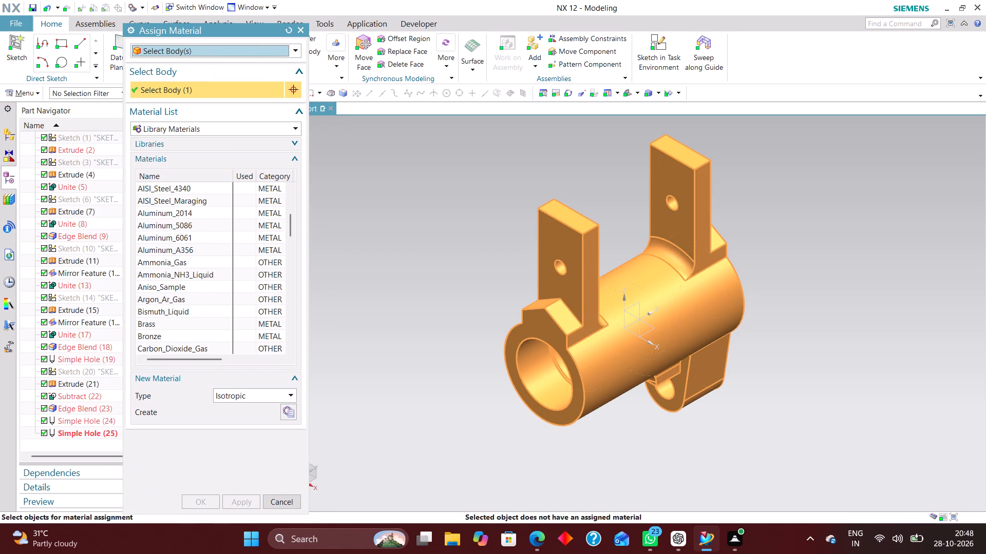
scroll(167, 314, down, 20)
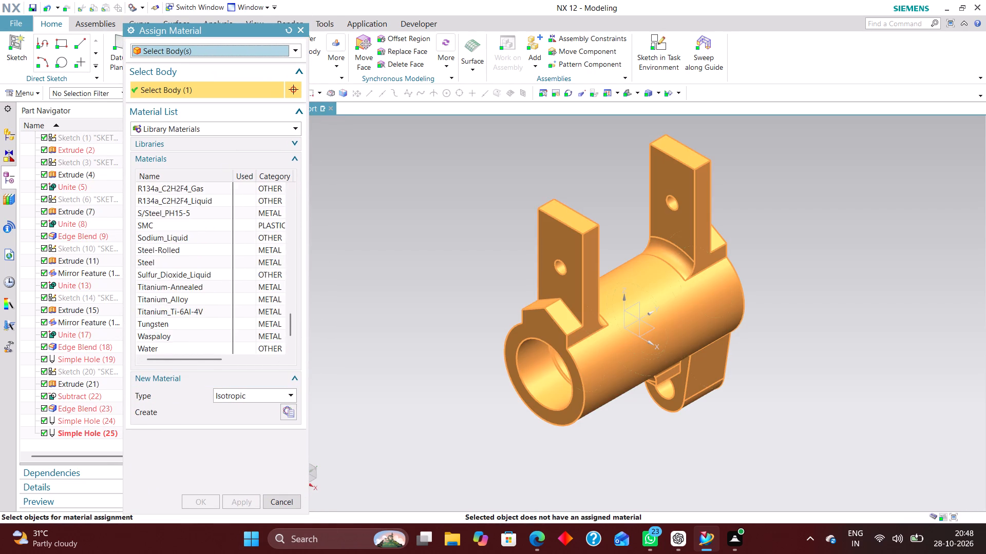
scroll(172, 314, down, 3)
scroll(172, 315, up, 2)
click(167, 286)
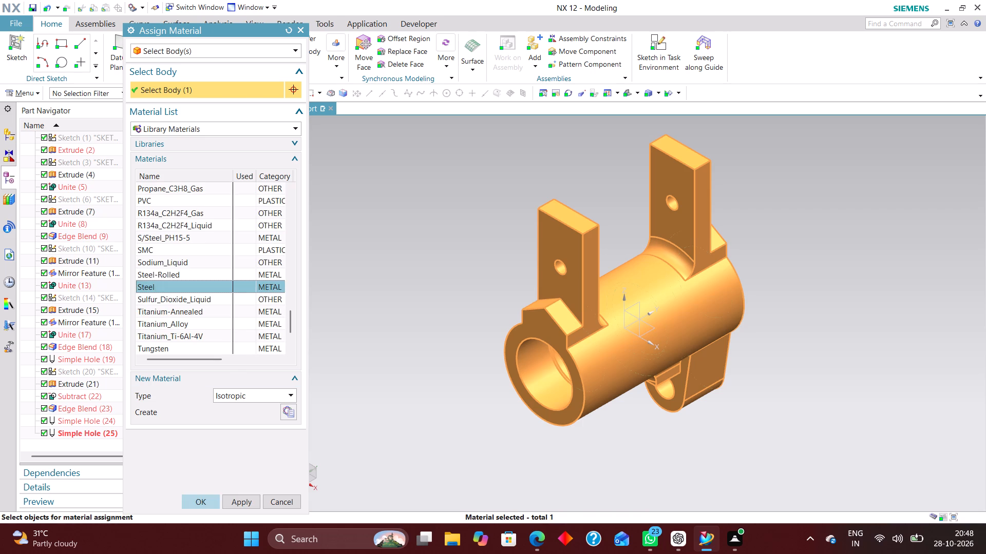
click(200, 501)
In the displayed part's weight properties, enable Update Data on Save and update the weight data immediately.
click(33, 94)
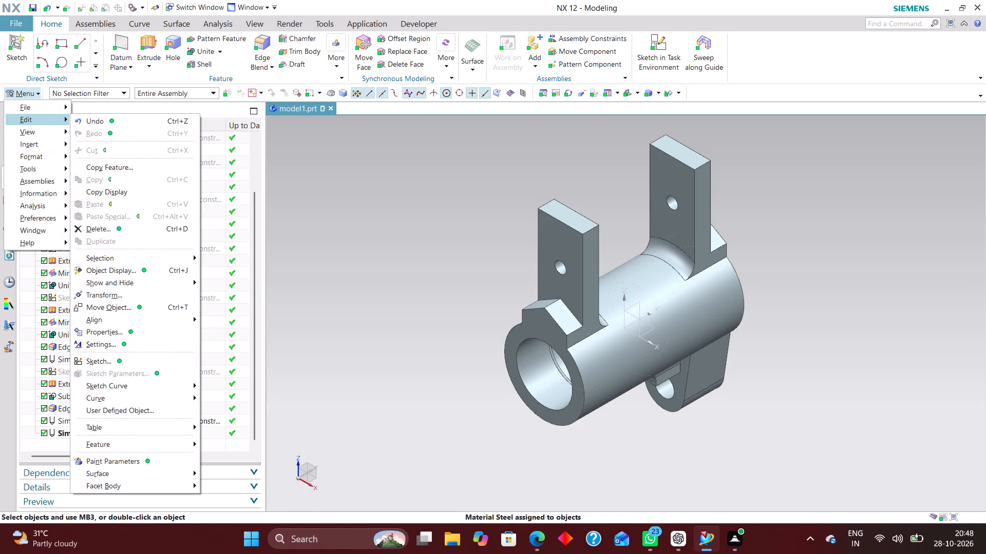
click(47, 106)
click(136, 328)
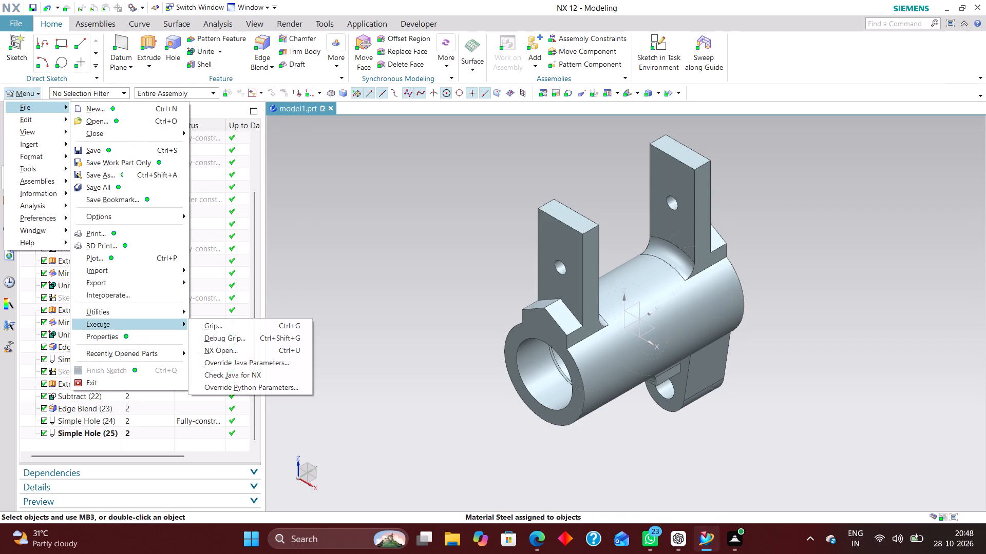
click(134, 335)
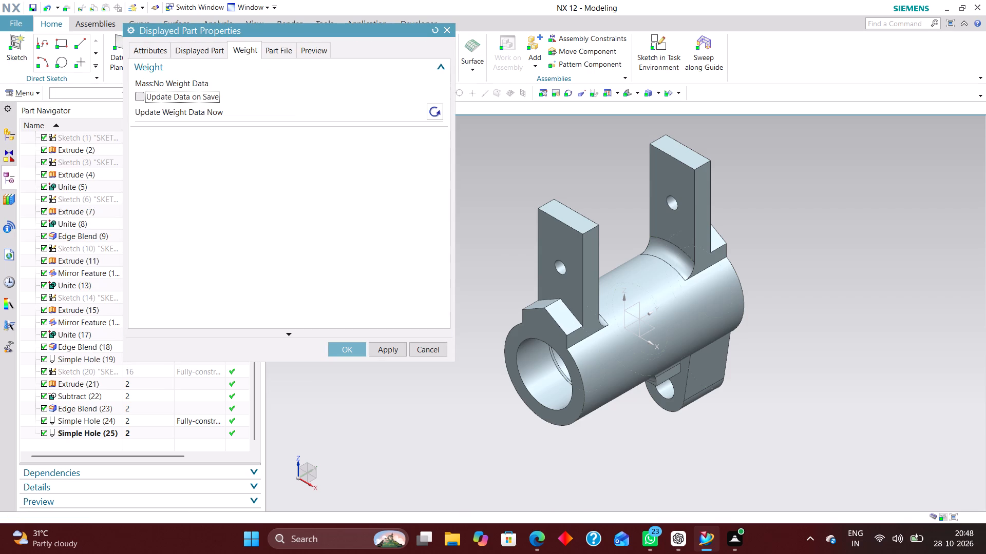
click(135, 100)
click(139, 95)
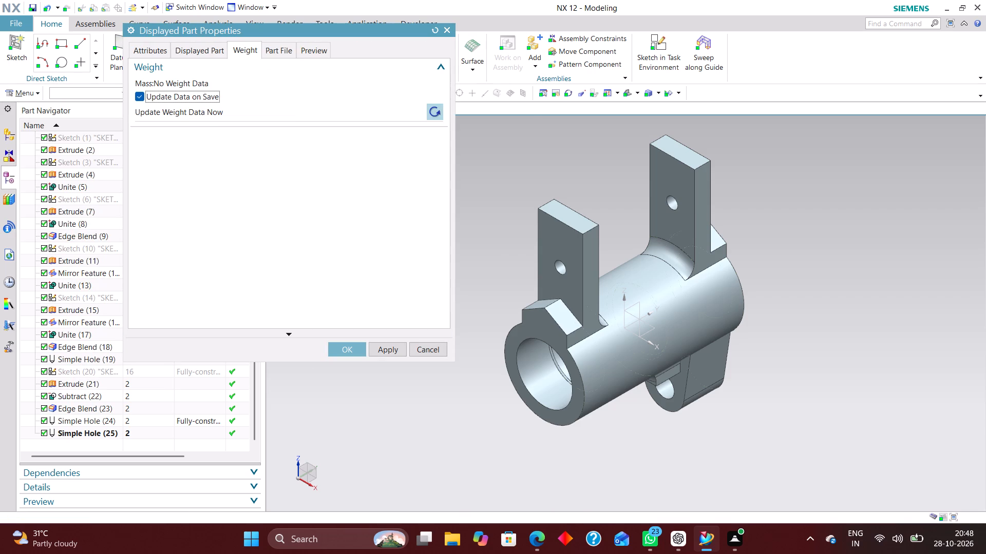
click(437, 109)
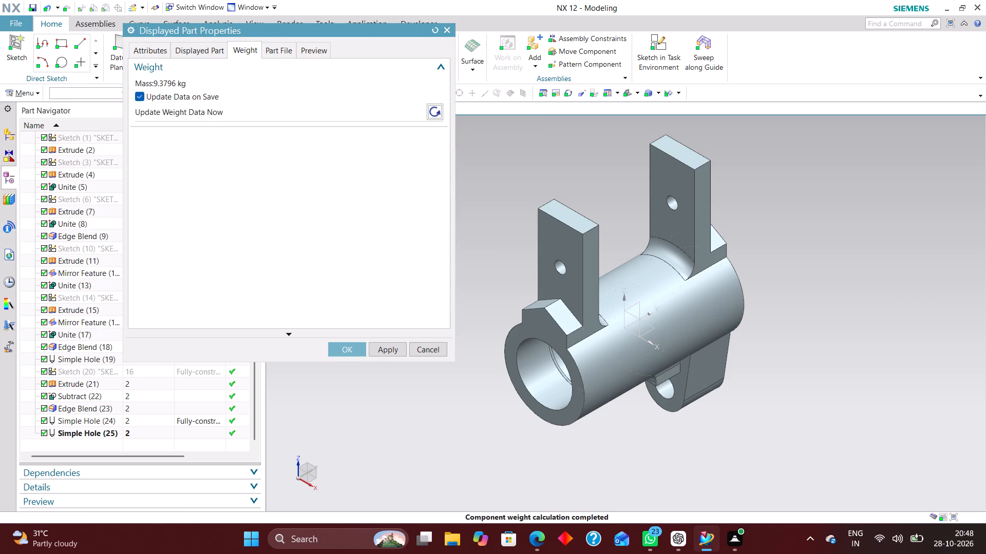
click(347, 349)
Create a new group containing the bracket body, keeping the default name and group display settings.
click(36, 90)
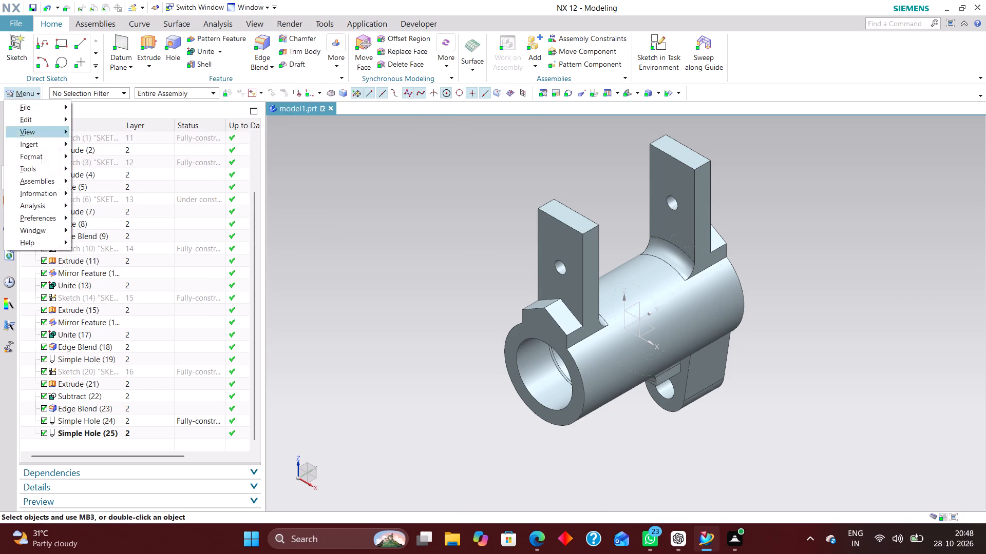
click(49, 157)
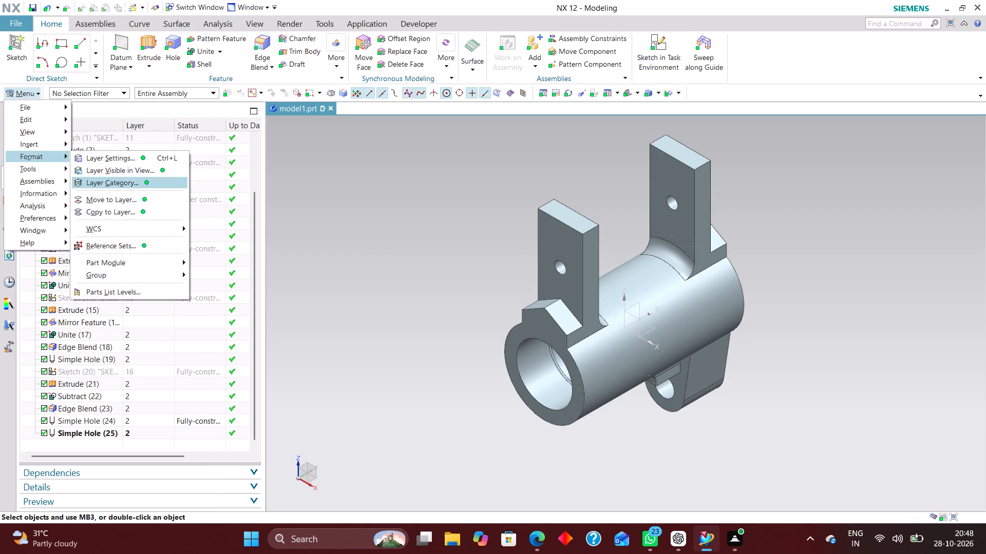
click(132, 273)
click(223, 280)
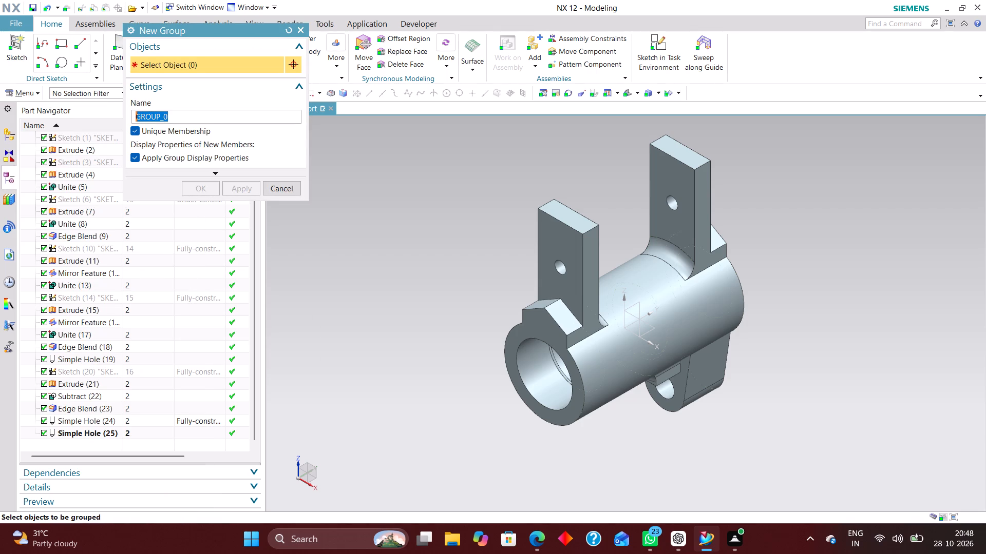
click(671, 359)
click(202, 184)
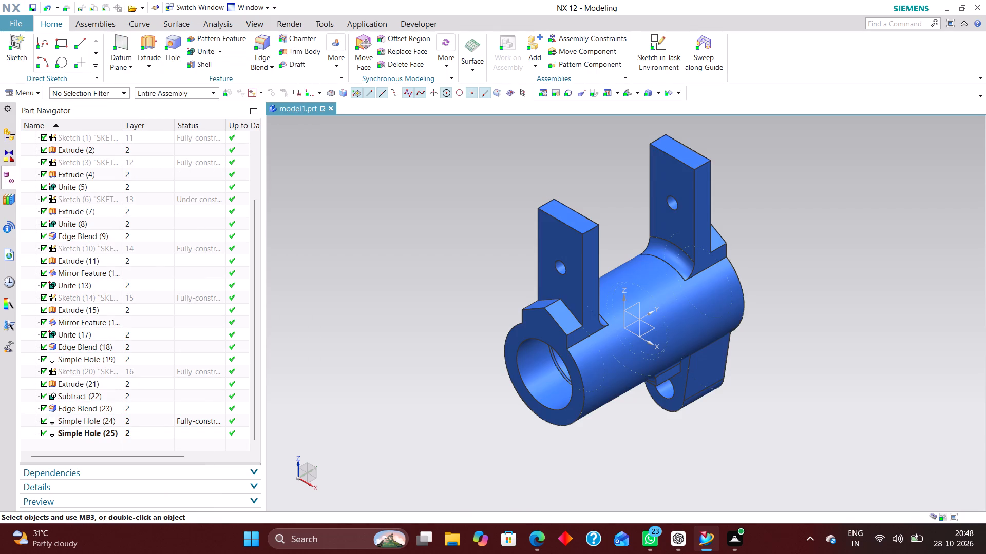
Run Part Cleanup on the work part with Delete Unused Units, every serious delete action, and Component Display set to Remove All Changes.
click(31, 94)
click(36, 104)
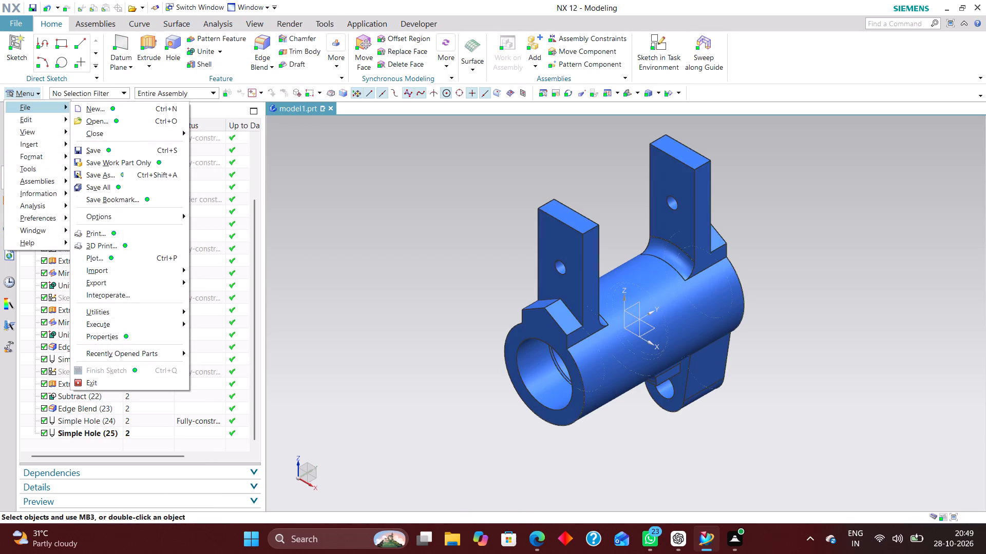
click(138, 314)
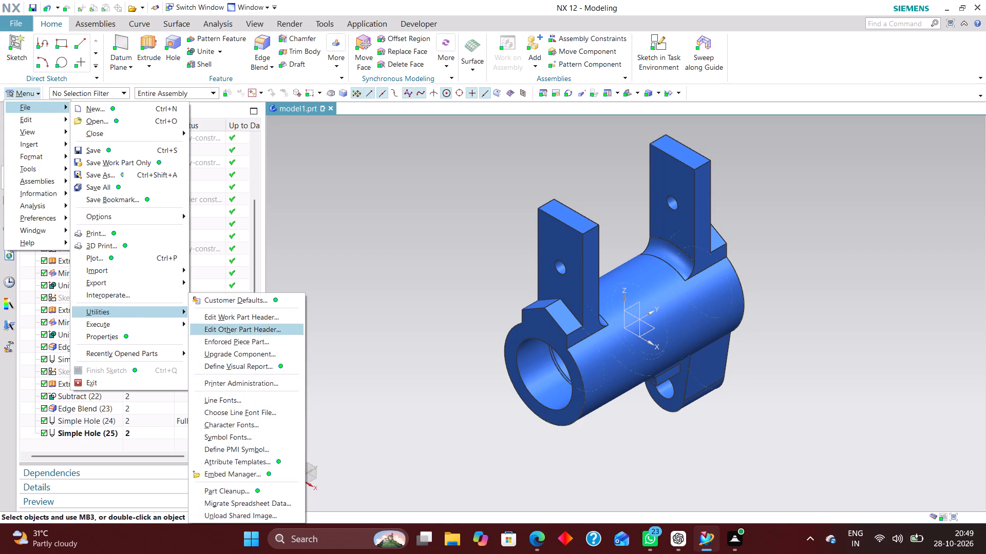
click(232, 490)
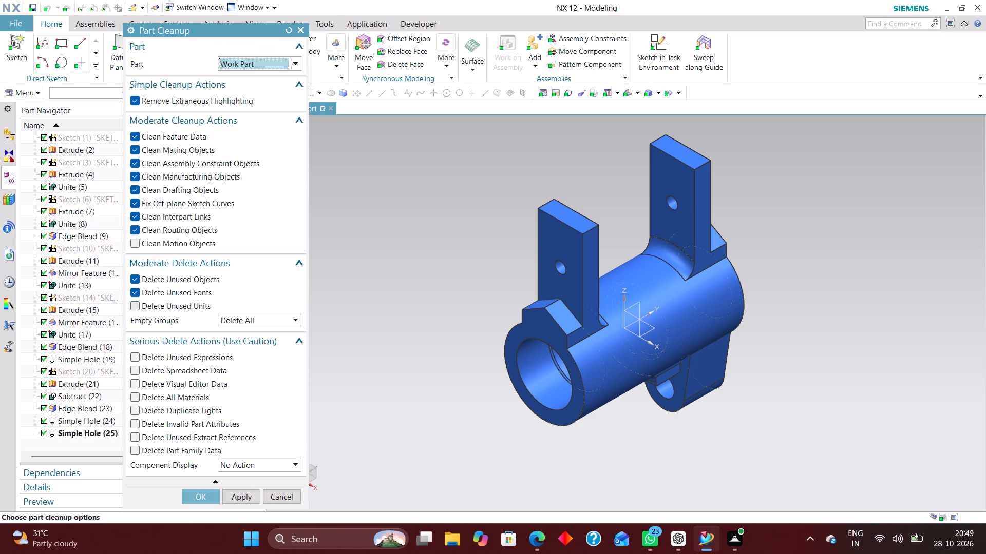
click(165, 305)
click(164, 352)
click(164, 372)
click(164, 383)
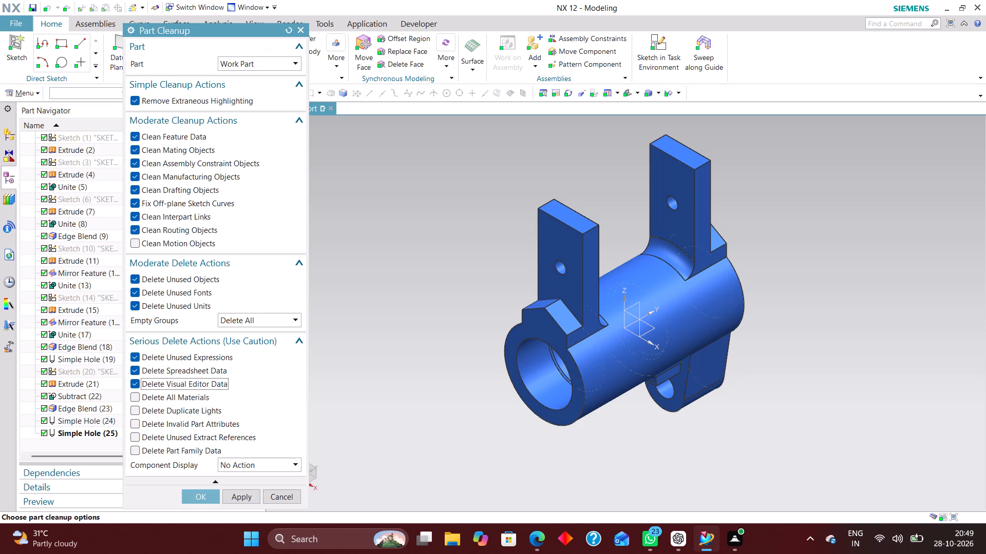
click(163, 392)
click(163, 410)
click(159, 423)
click(159, 436)
click(155, 447)
click(254, 466)
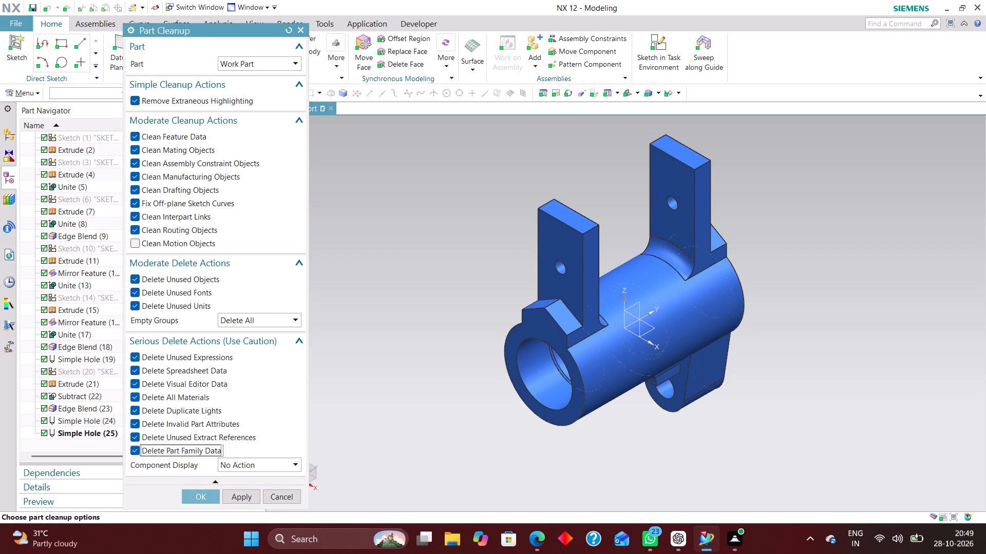
click(260, 501)
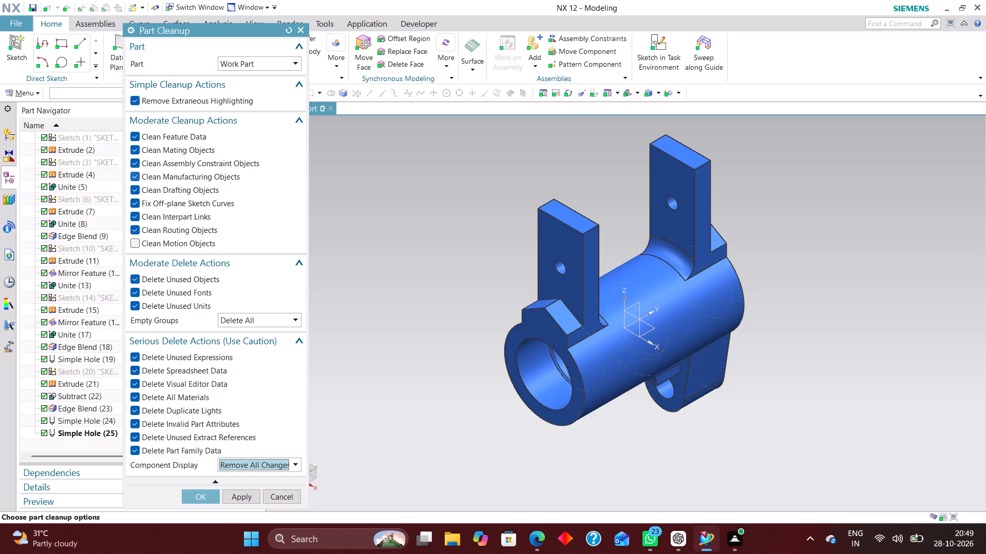
click(198, 498)
click(388, 299)
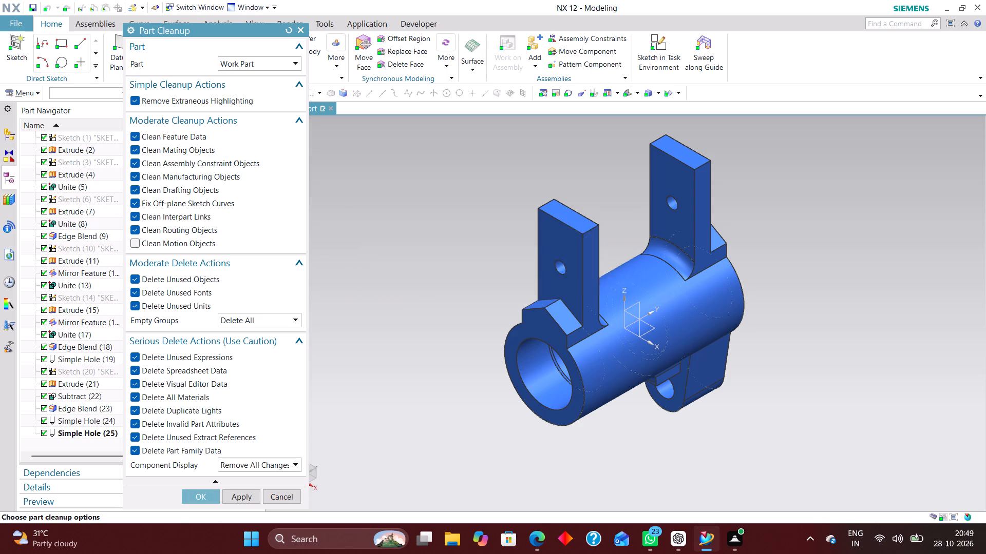
click(390, 285)
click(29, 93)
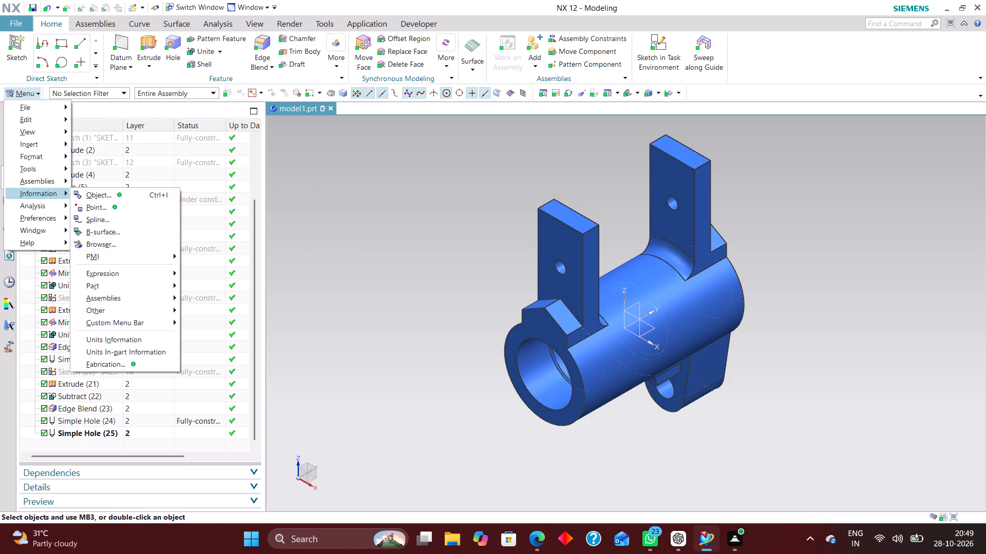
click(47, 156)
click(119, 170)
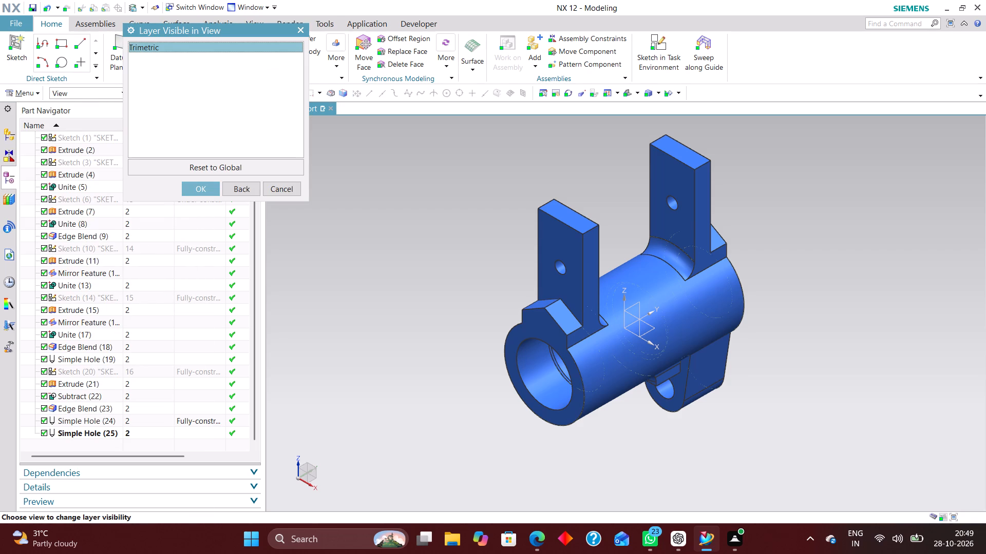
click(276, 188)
Create a new reference set with the default name and add the bracket body to it.
click(40, 89)
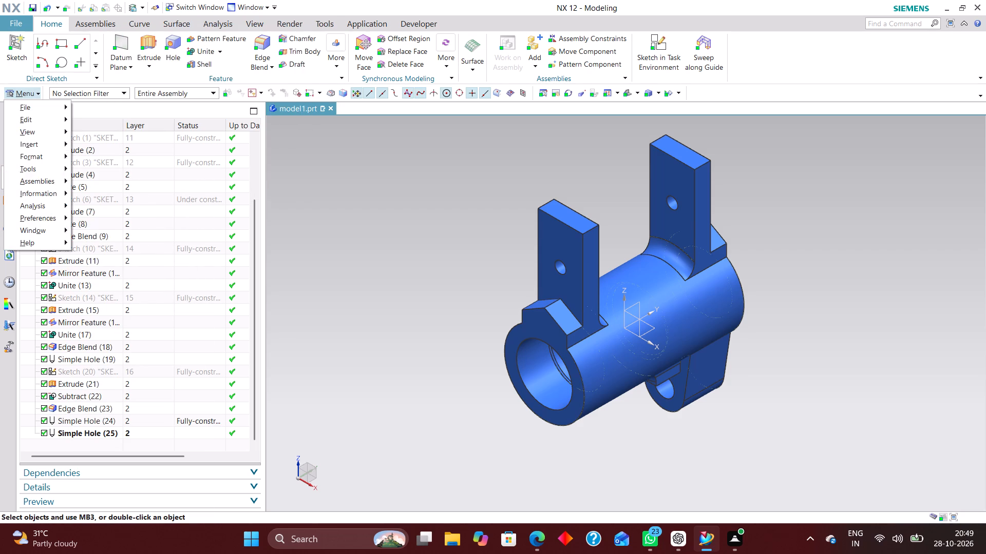
click(46, 155)
click(137, 241)
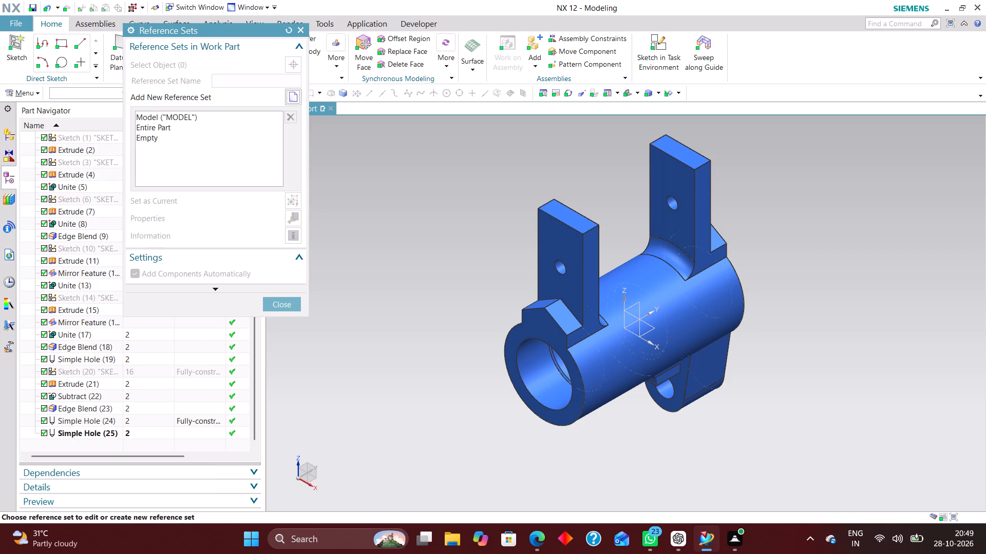
click(295, 100)
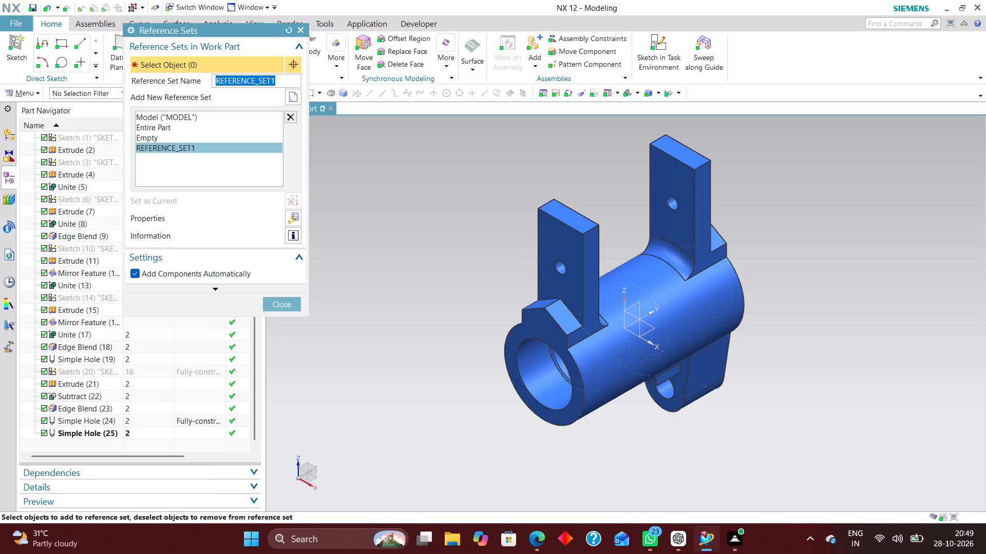
click(614, 371)
click(280, 303)
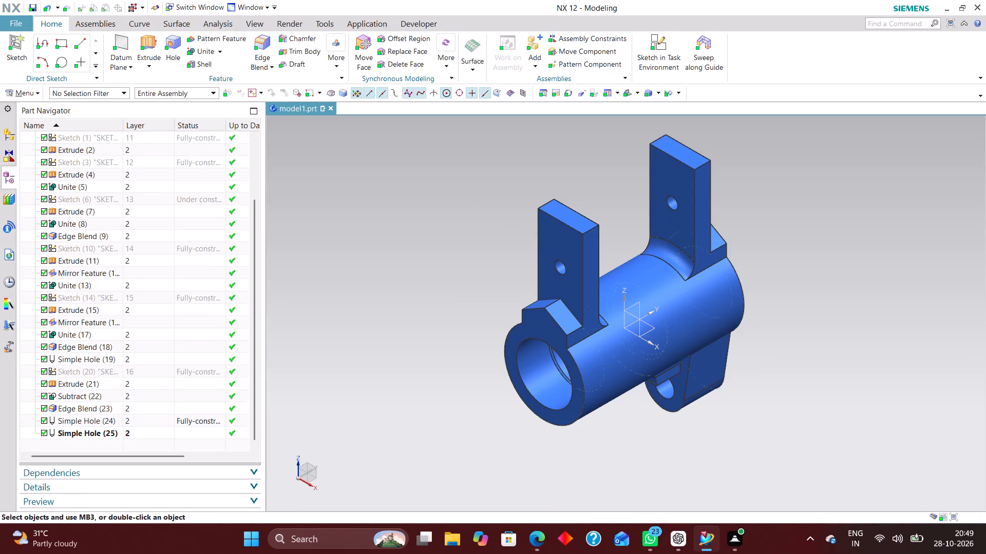
Add the bracket's solid body as an interface object of the part's Product Interface.
click(37, 91)
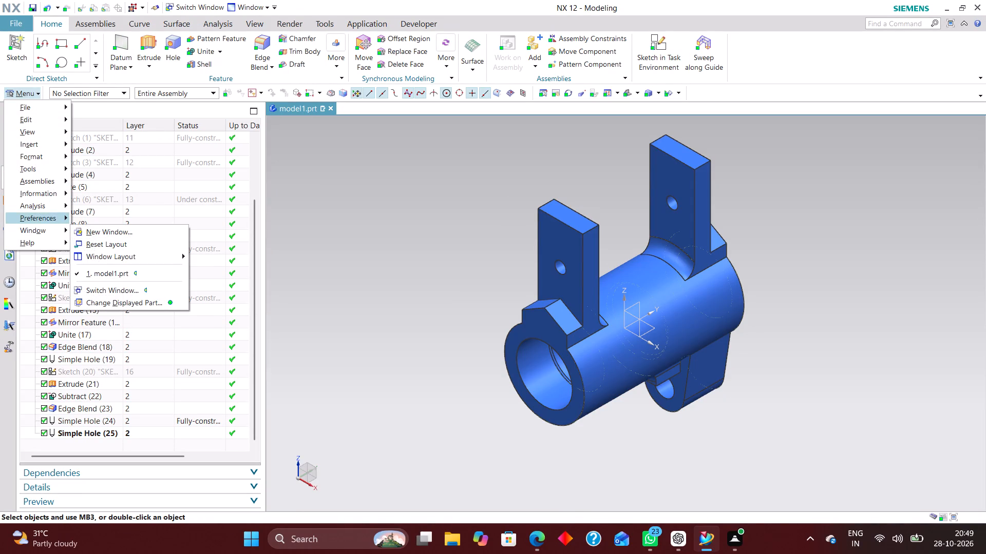
click(44, 167)
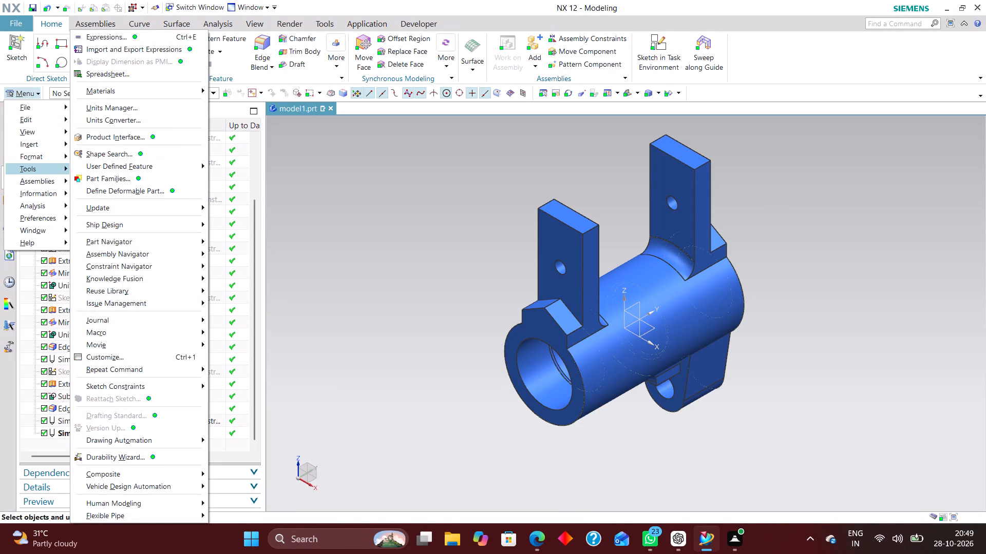
click(141, 137)
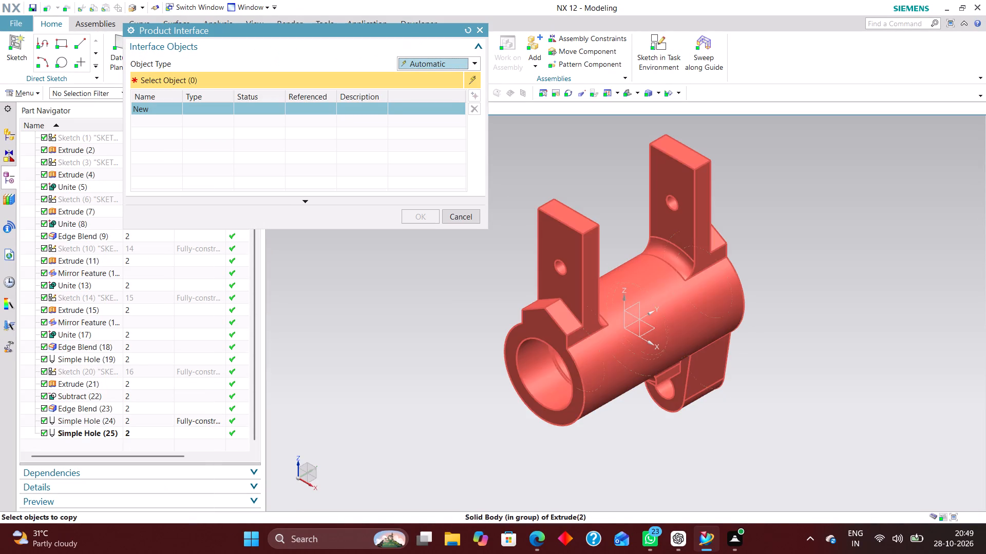
click(701, 329)
click(426, 213)
Examine the finished bracket from several sides, checking the uprights, the bored cylinder and the lower lug.
scroll(458, 289, down, 2)
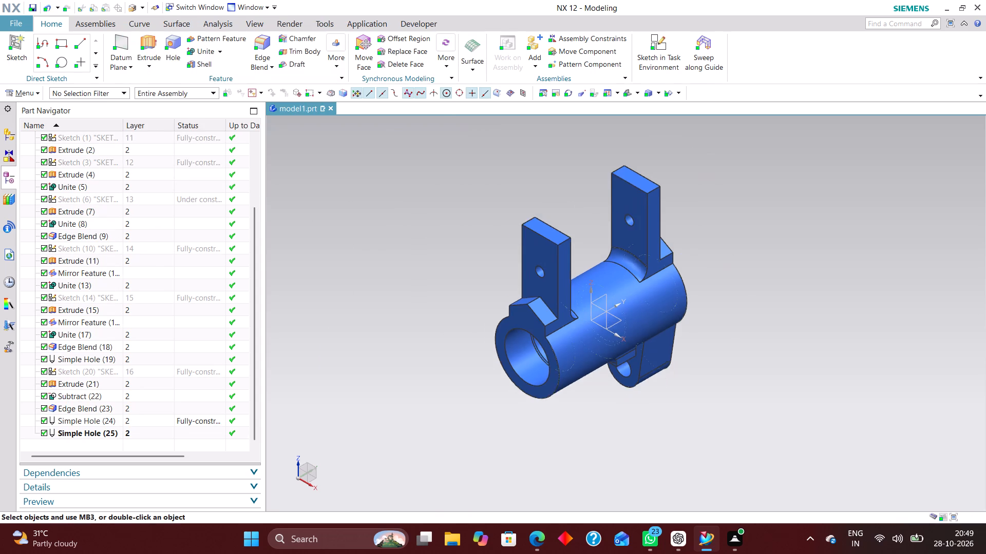
scroll(463, 299, up, 3)
middle_drag(462, 300, 481, 291)
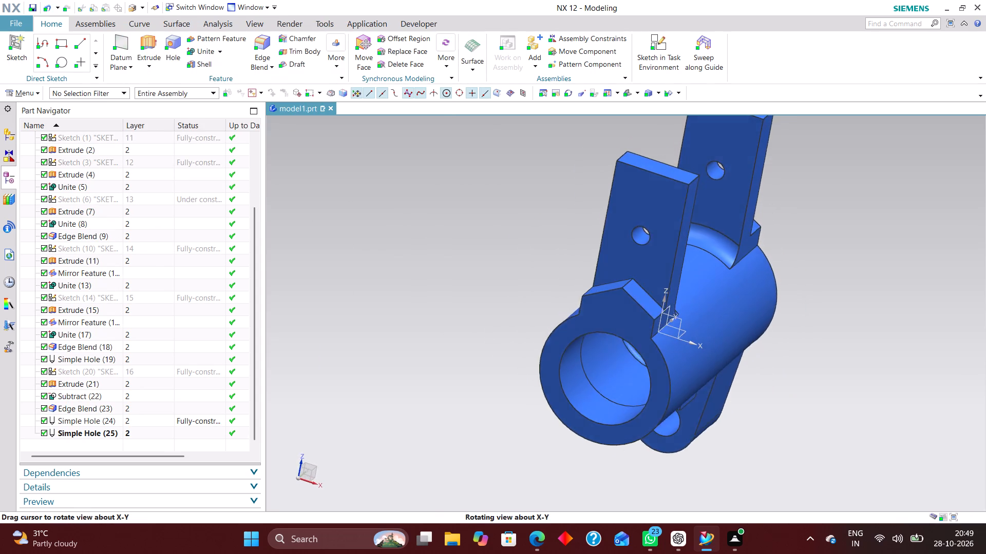
middle_drag(481, 291, 425, 282)
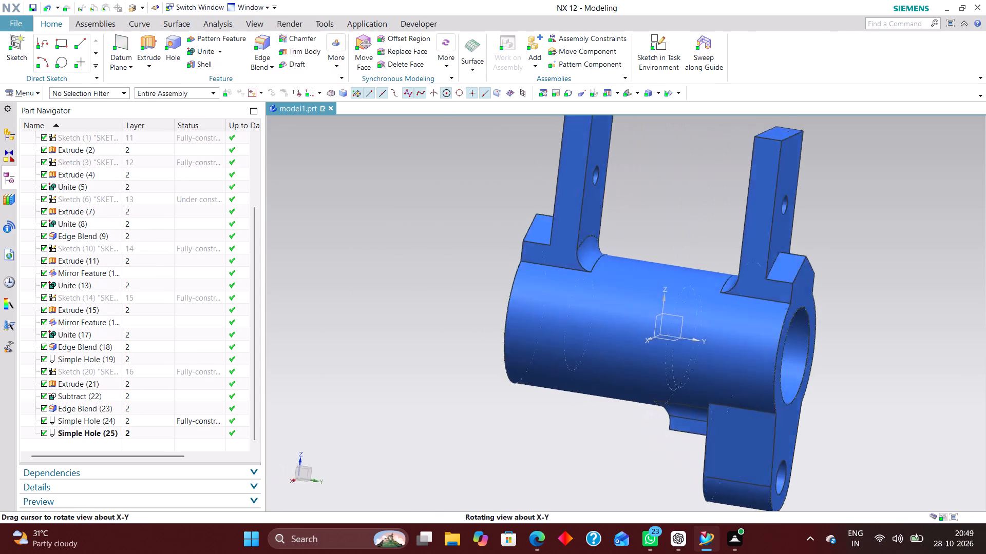
middle_drag(425, 282, 450, 296)
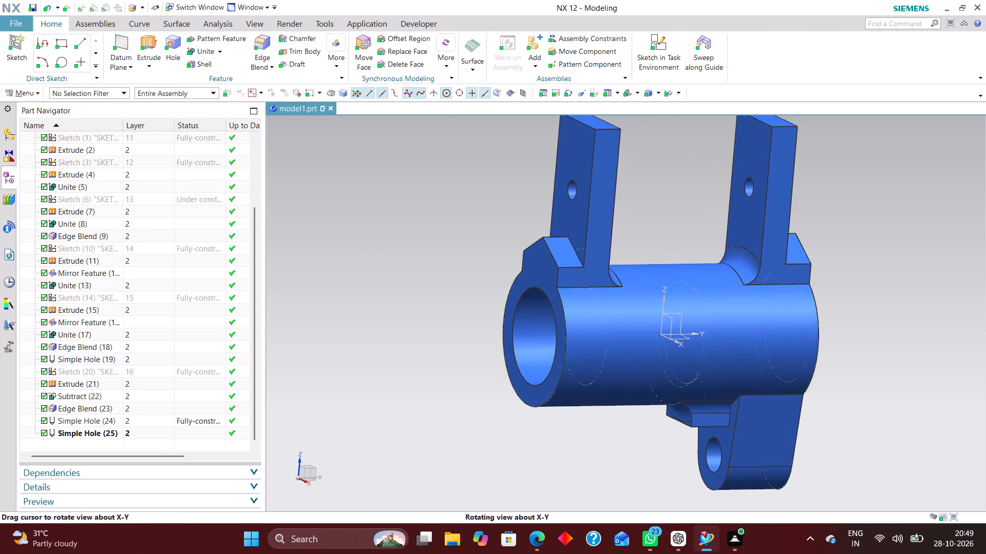
right_drag(715, 260, 659, 254)
click(412, 150)
scroll(446, 232, down, 2)
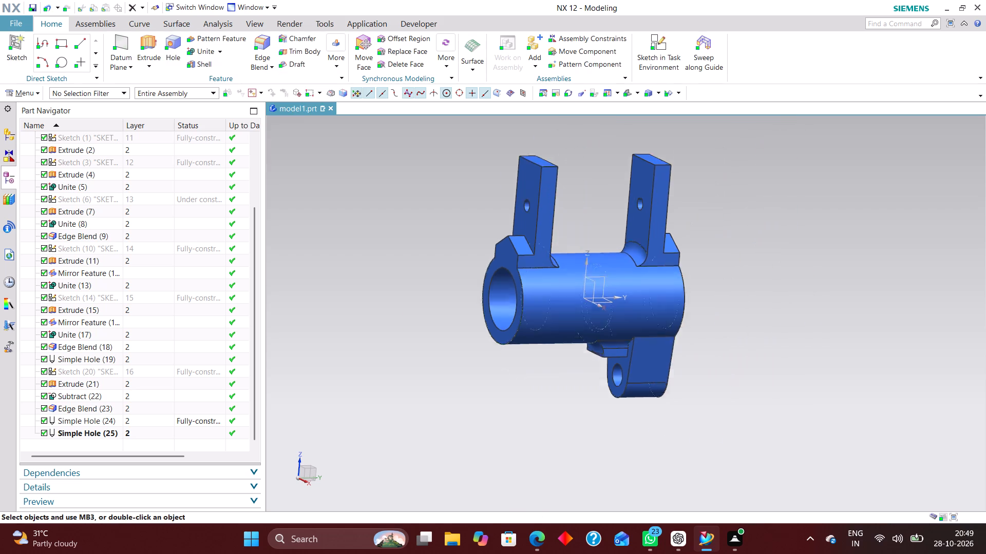
scroll(447, 235, down, 1)
middle_drag(453, 245, 538, 253)
scroll(537, 252, up, 1)
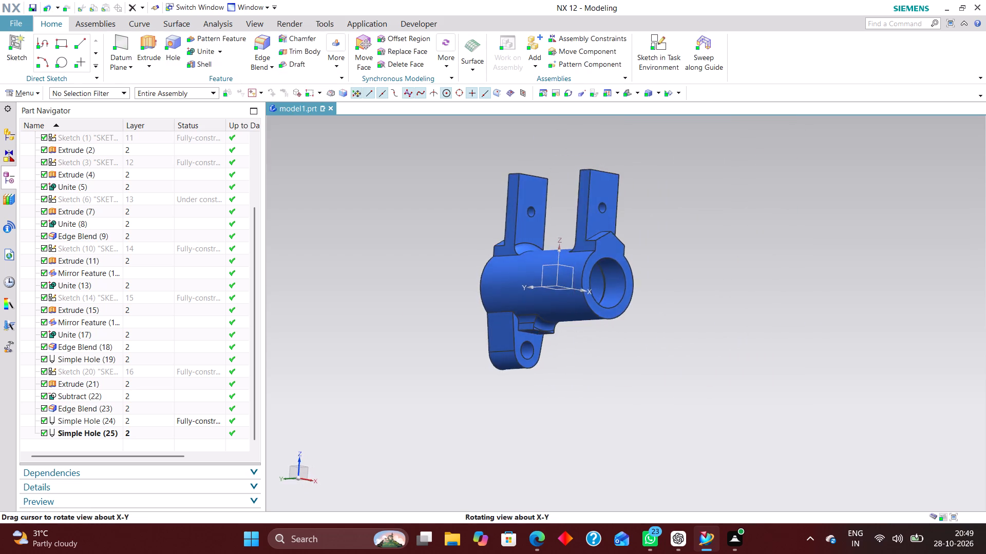
middle_drag(538, 253, 541, 245)
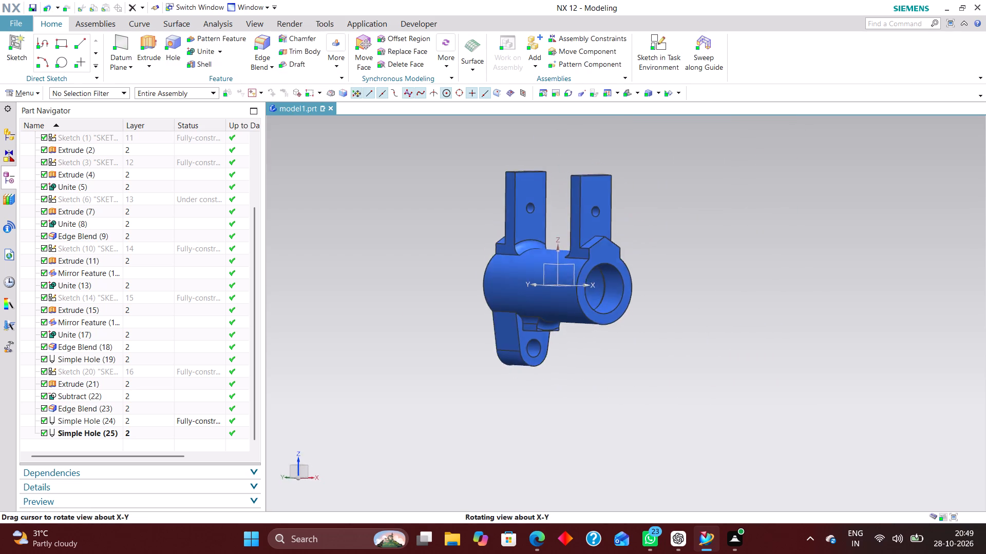
middle_drag(541, 245, 468, 249)
scroll(704, 278, down, 2)
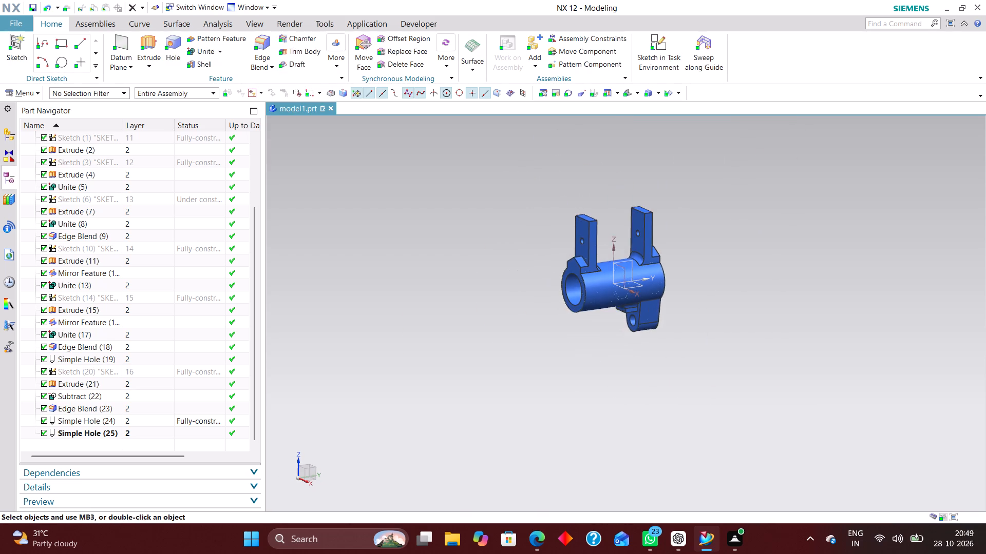
scroll(620, 255, up, 4)
Create a new A2-size drawing file, model1_dwg1.prt, referencing model1, without using the View Creation Wizard.
click(18, 25)
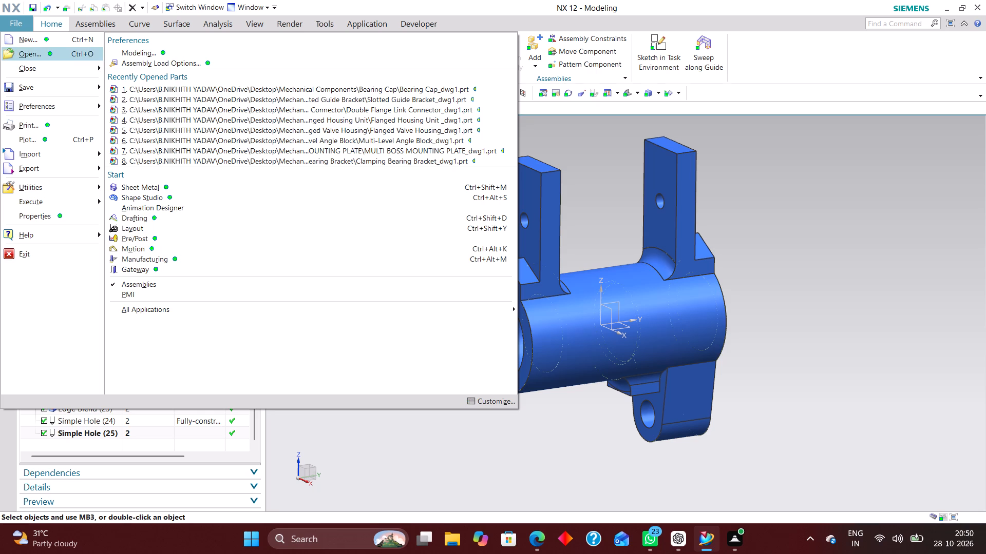
click(50, 39)
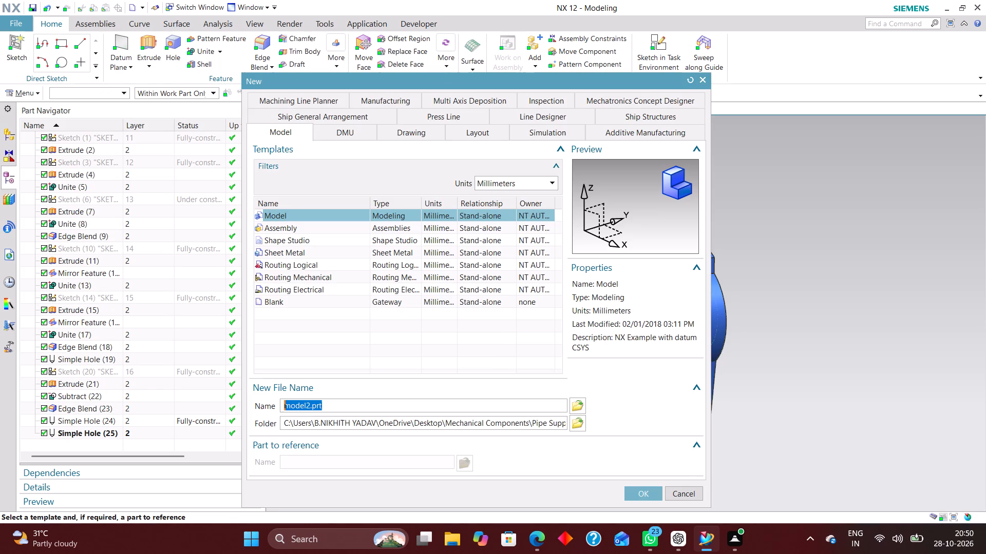
click(414, 129)
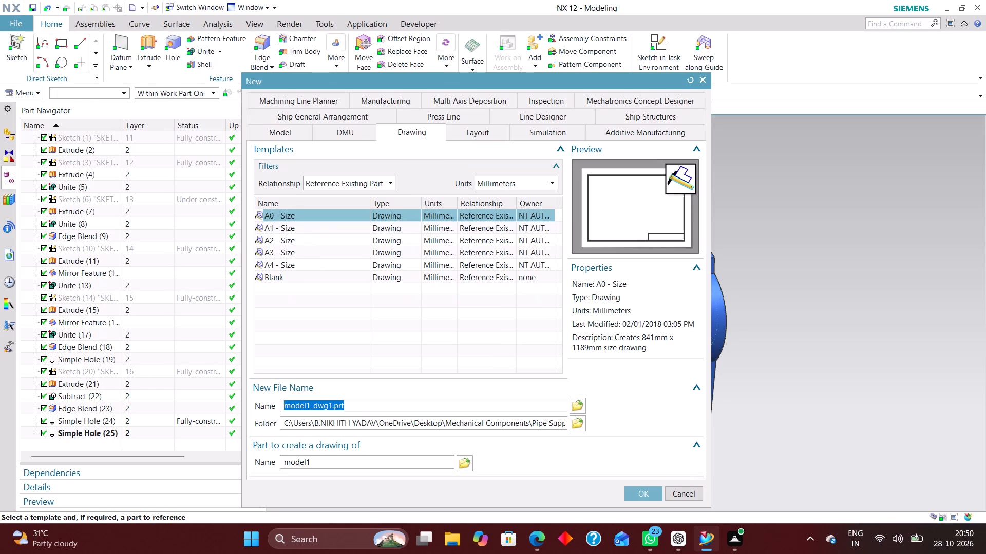
click(312, 240)
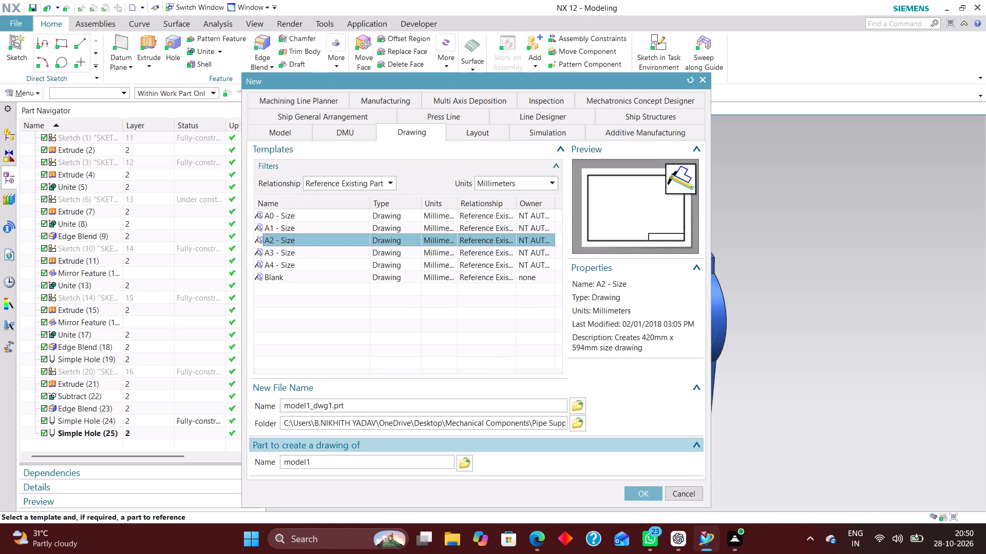
click(646, 491)
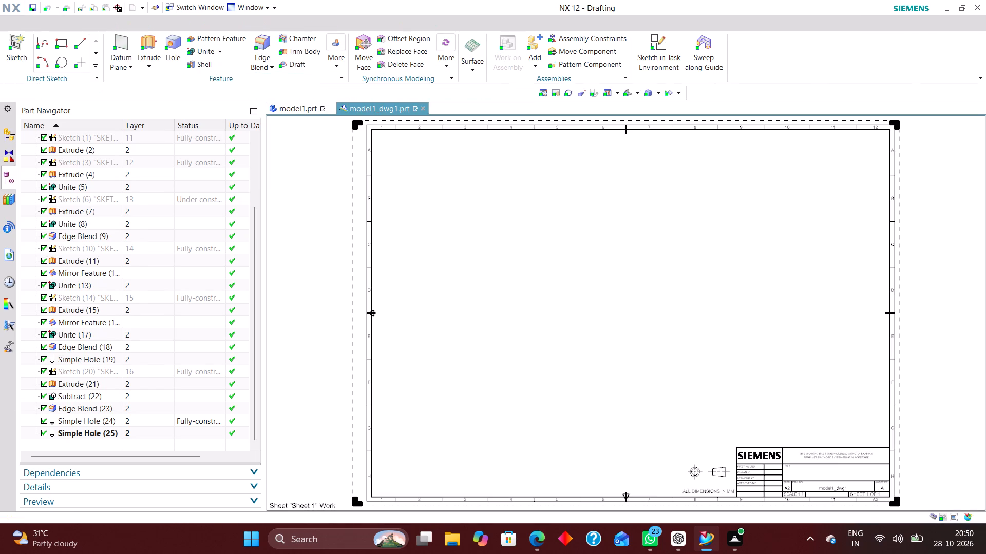
click(303, 177)
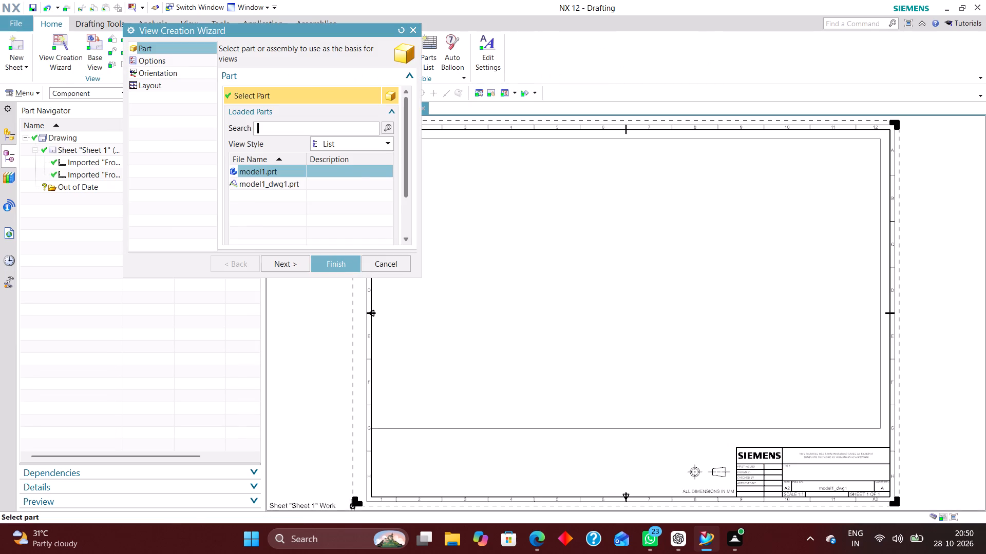
click(399, 260)
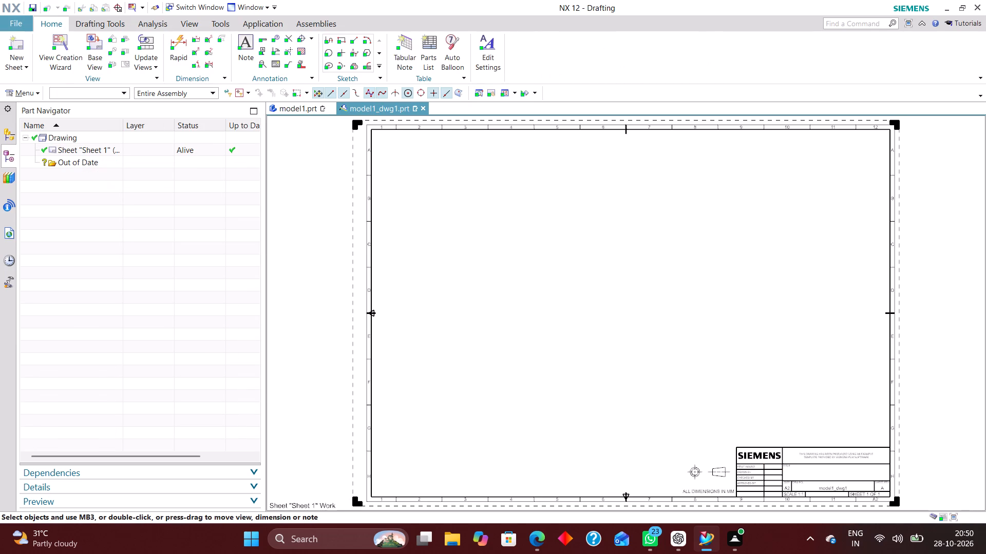
Set the drawing's work layer to 2.
key(ctrl+l)
key(2)
key(Return)
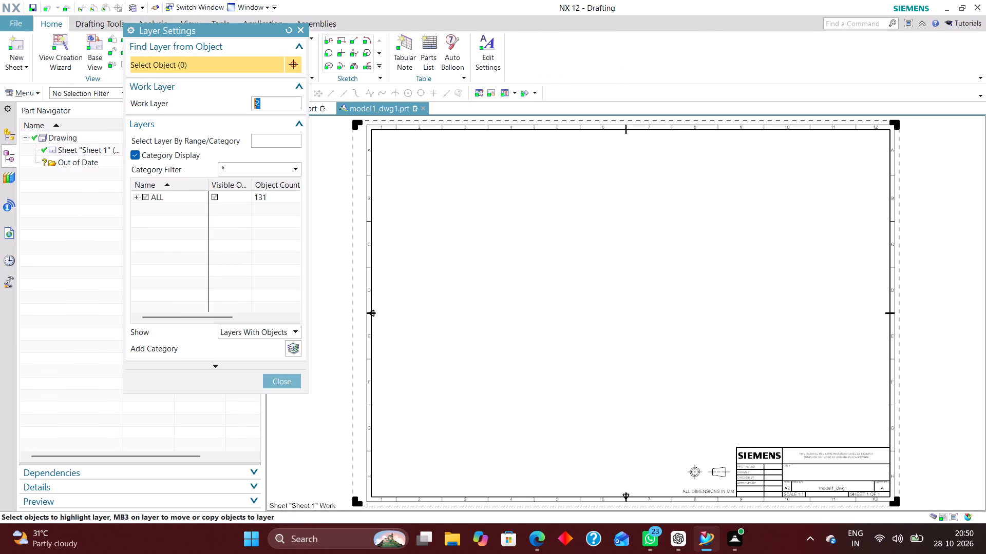
click(288, 378)
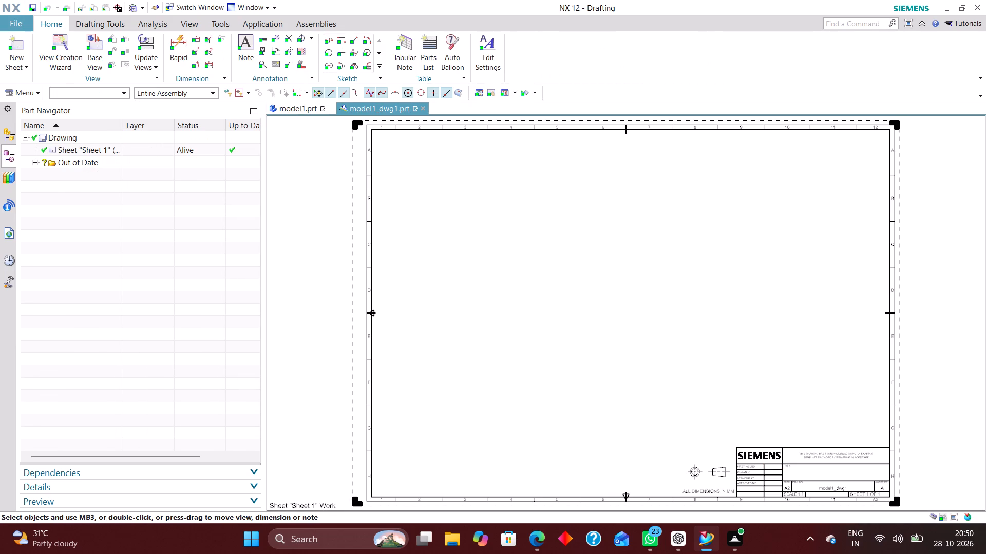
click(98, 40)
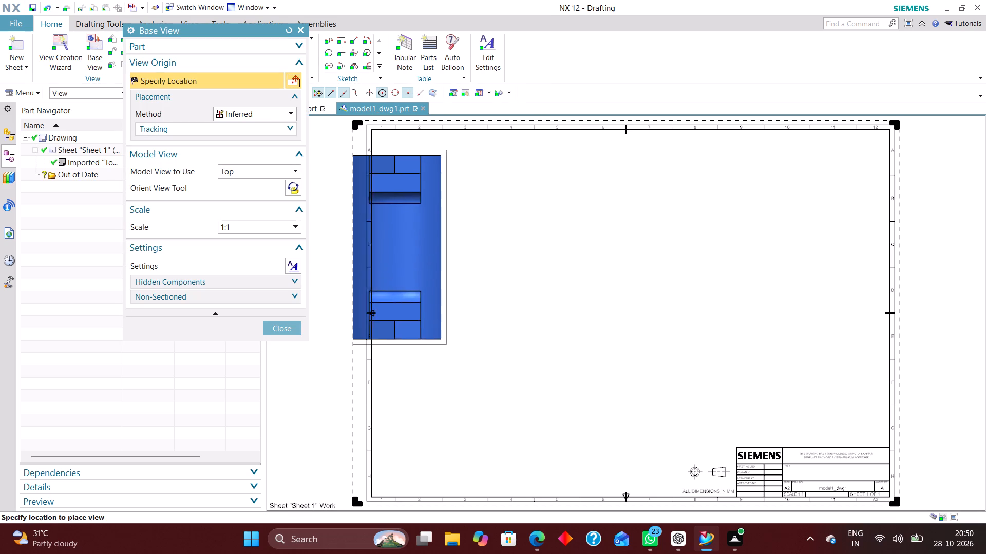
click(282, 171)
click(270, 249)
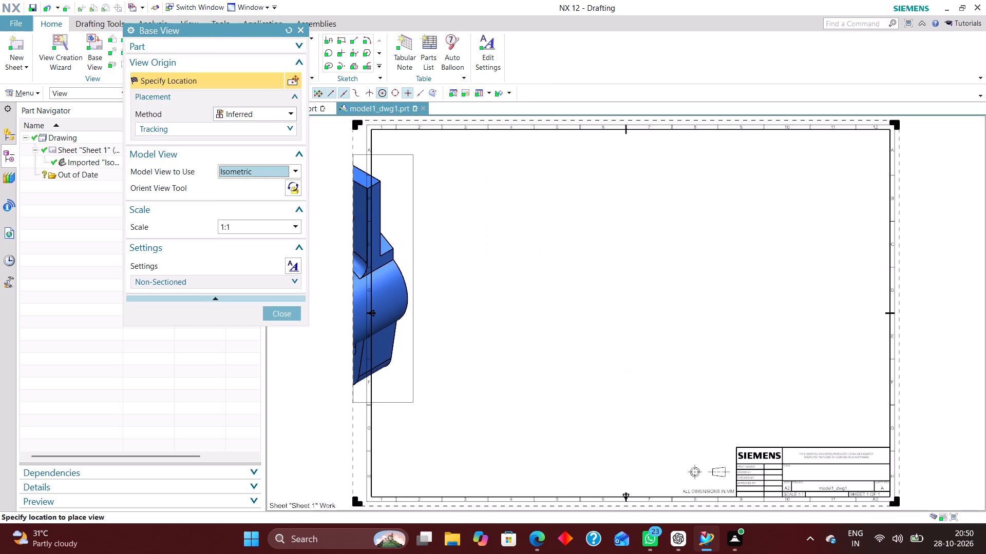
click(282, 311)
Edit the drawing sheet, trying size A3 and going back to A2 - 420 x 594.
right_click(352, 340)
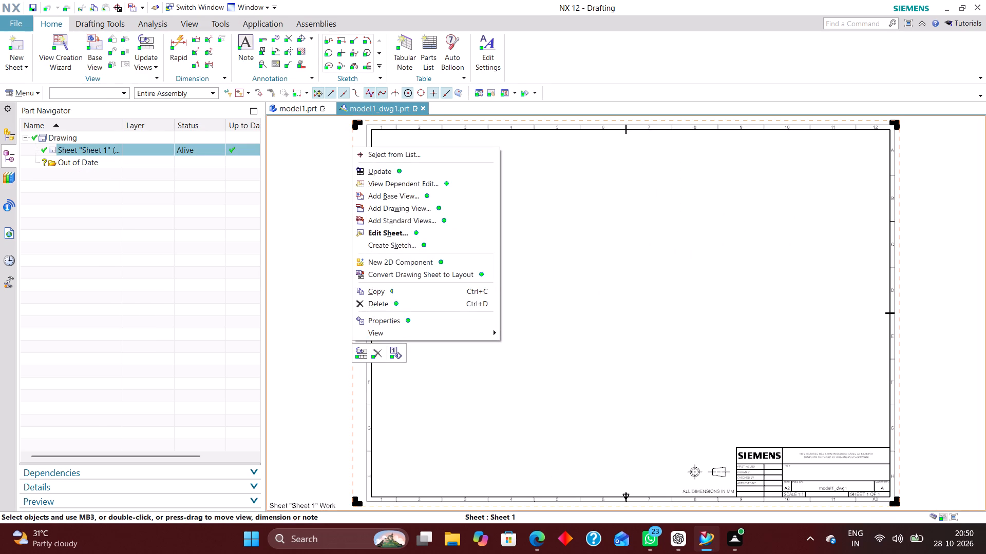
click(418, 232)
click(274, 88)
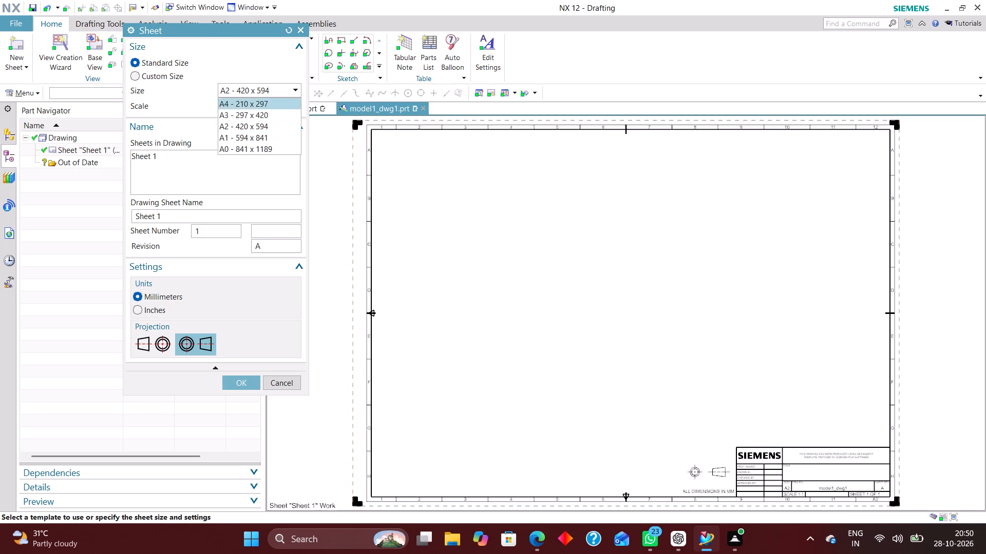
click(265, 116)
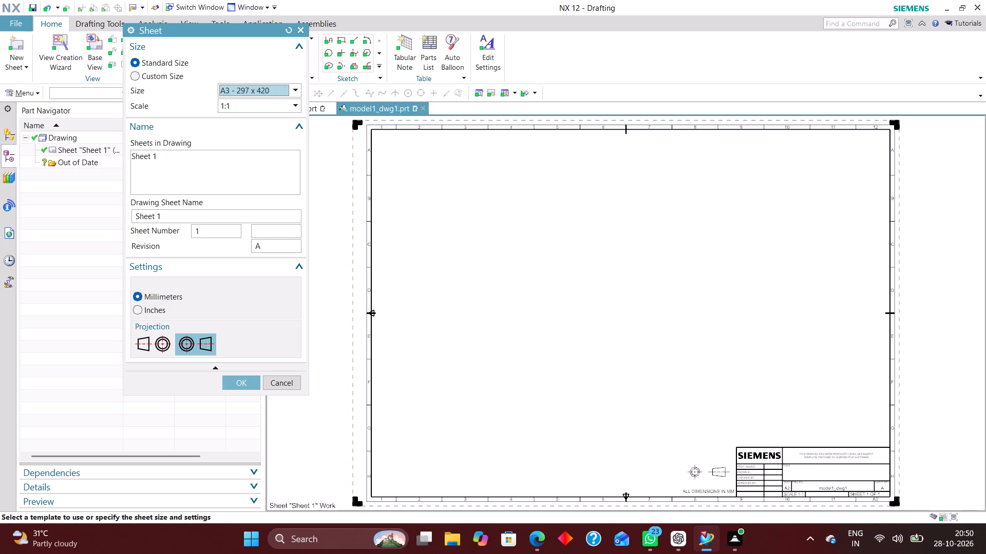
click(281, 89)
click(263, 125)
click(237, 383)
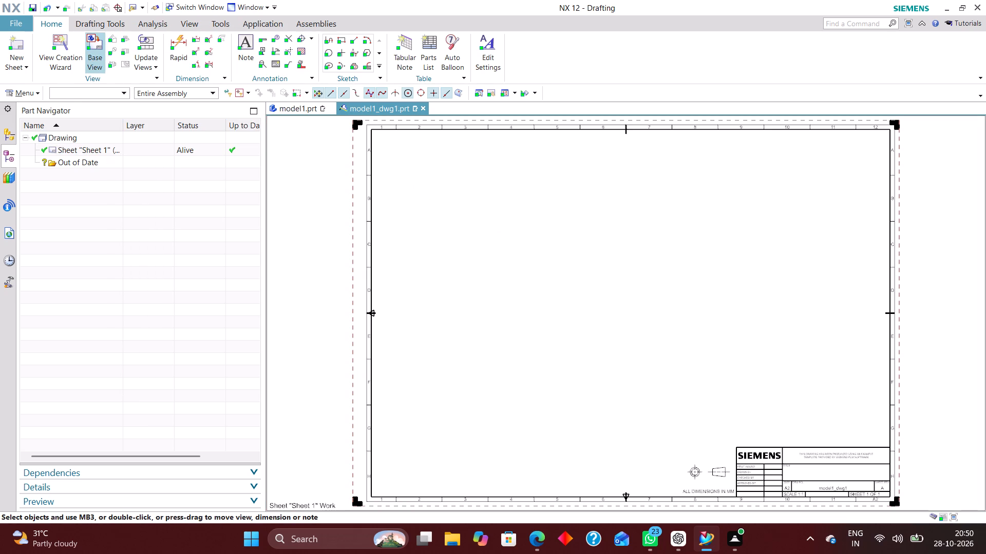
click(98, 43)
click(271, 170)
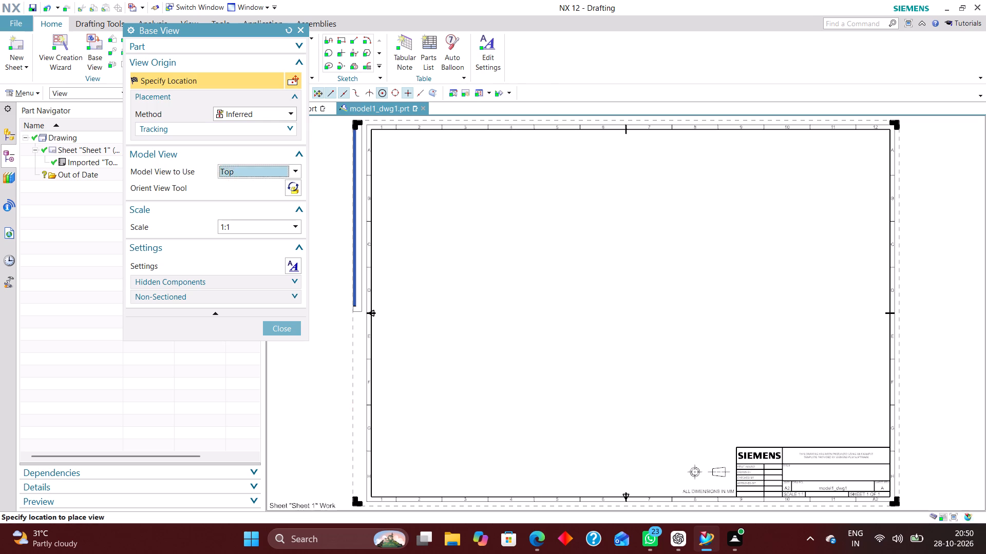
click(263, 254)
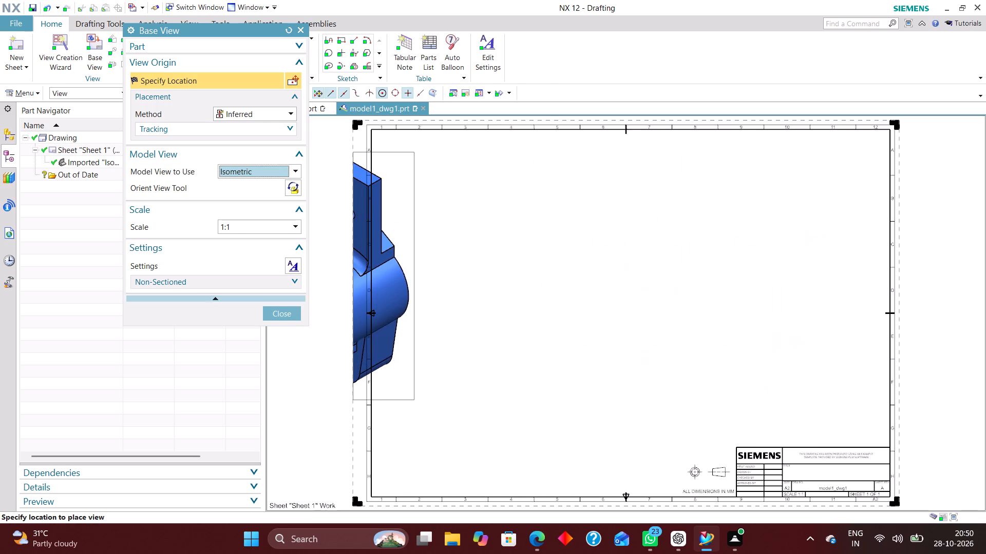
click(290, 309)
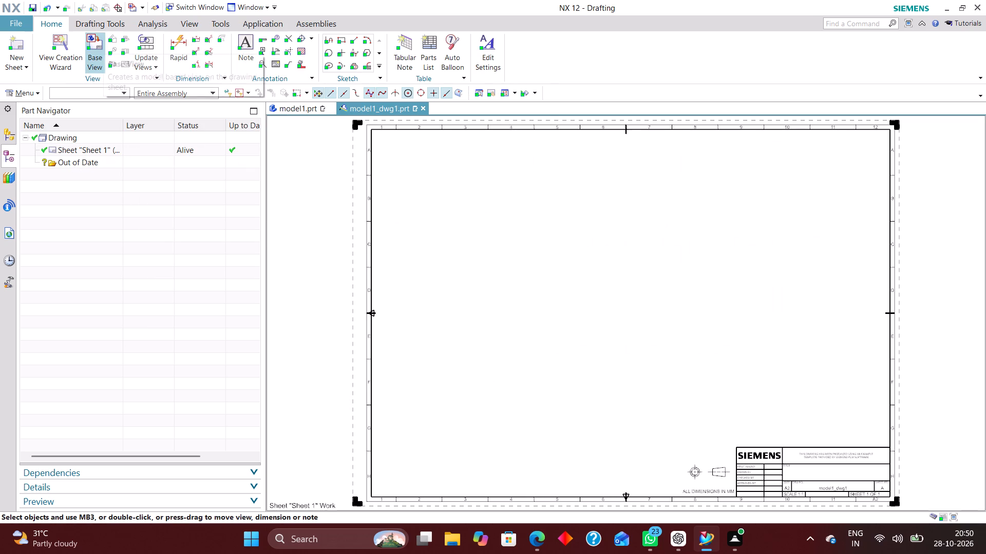
Change the drawing sheet to size A0 - 841 x 1189 with first-angle projection.
right_click(349, 288)
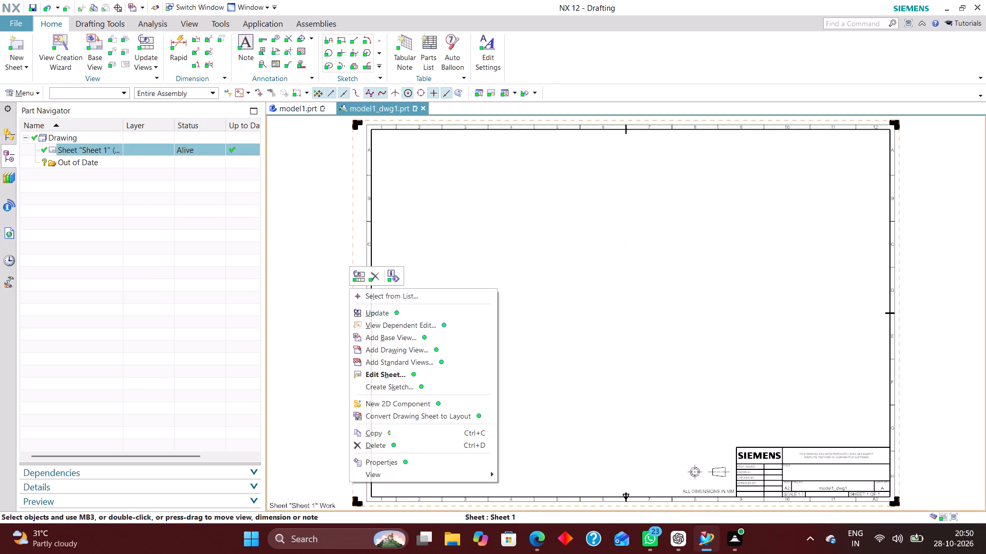
click(403, 376)
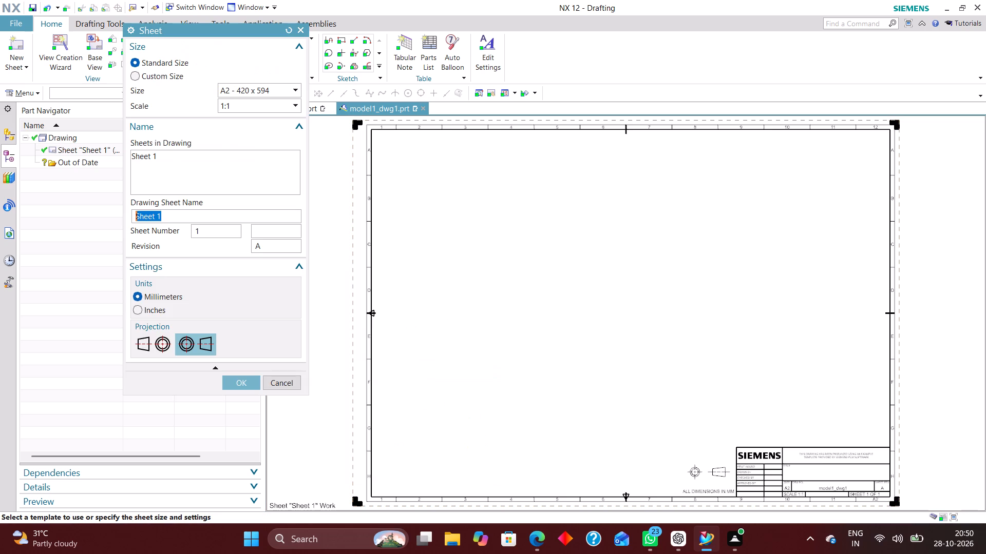
click(239, 86)
click(242, 145)
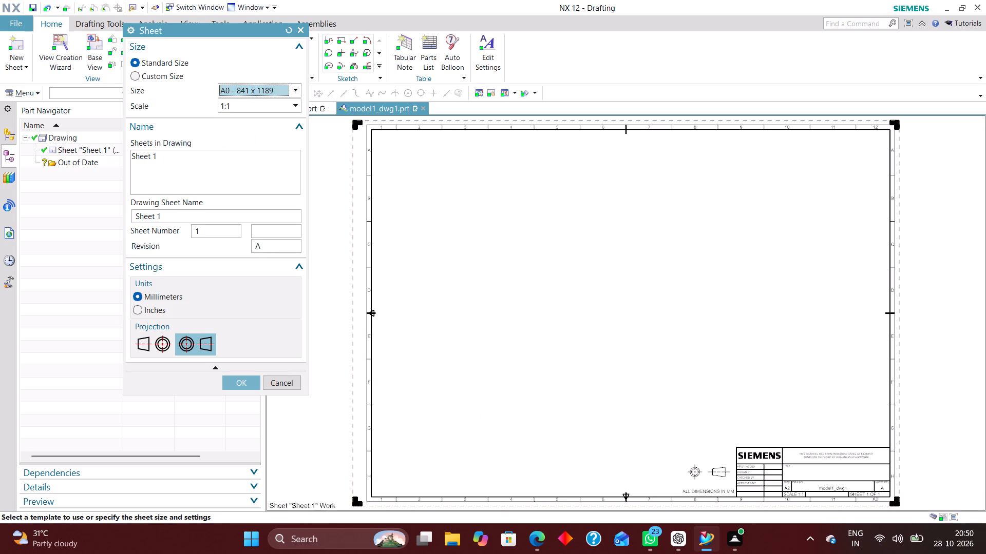
click(153, 343)
click(243, 382)
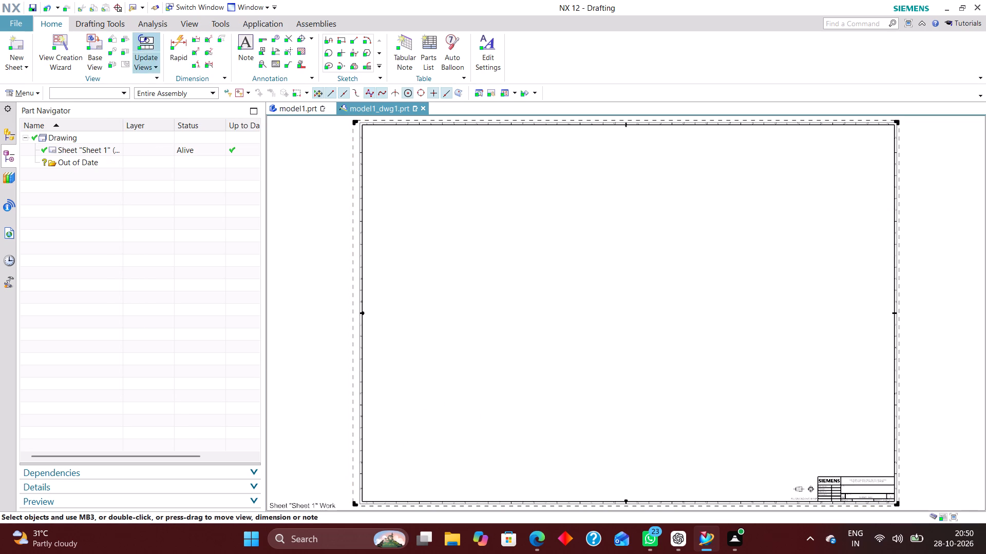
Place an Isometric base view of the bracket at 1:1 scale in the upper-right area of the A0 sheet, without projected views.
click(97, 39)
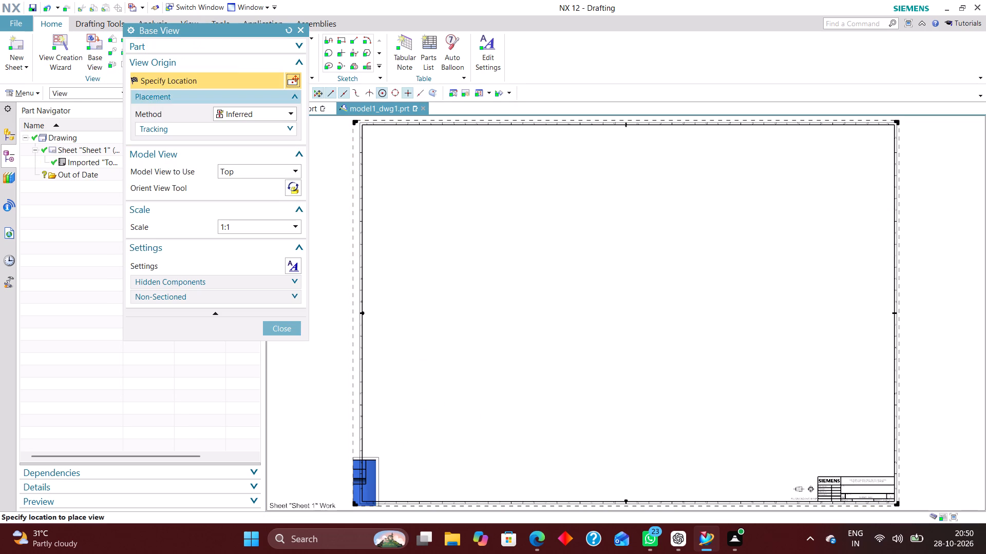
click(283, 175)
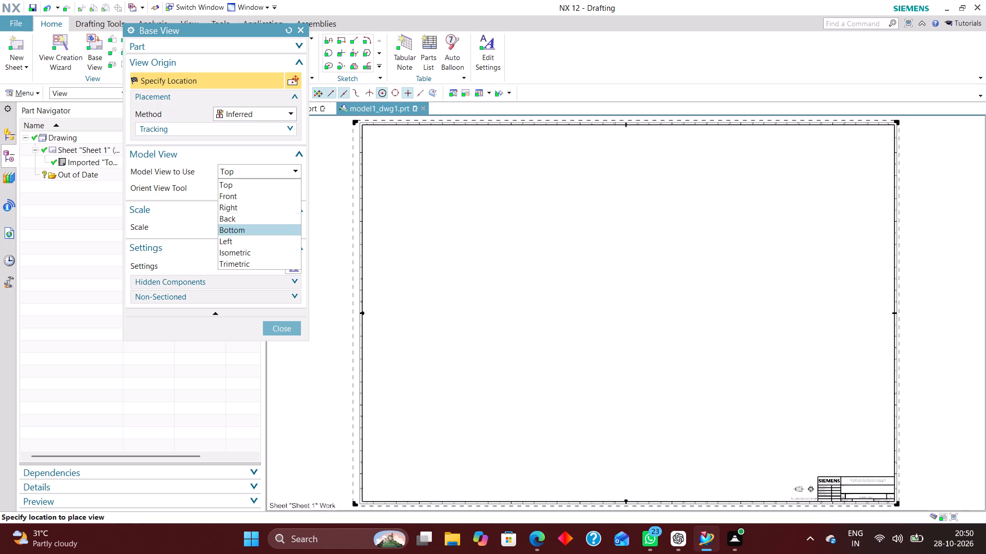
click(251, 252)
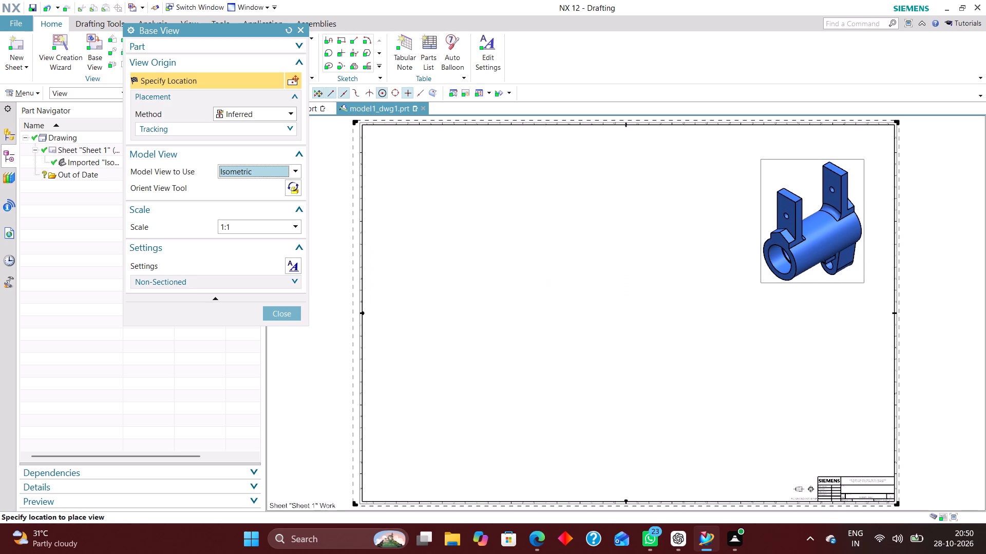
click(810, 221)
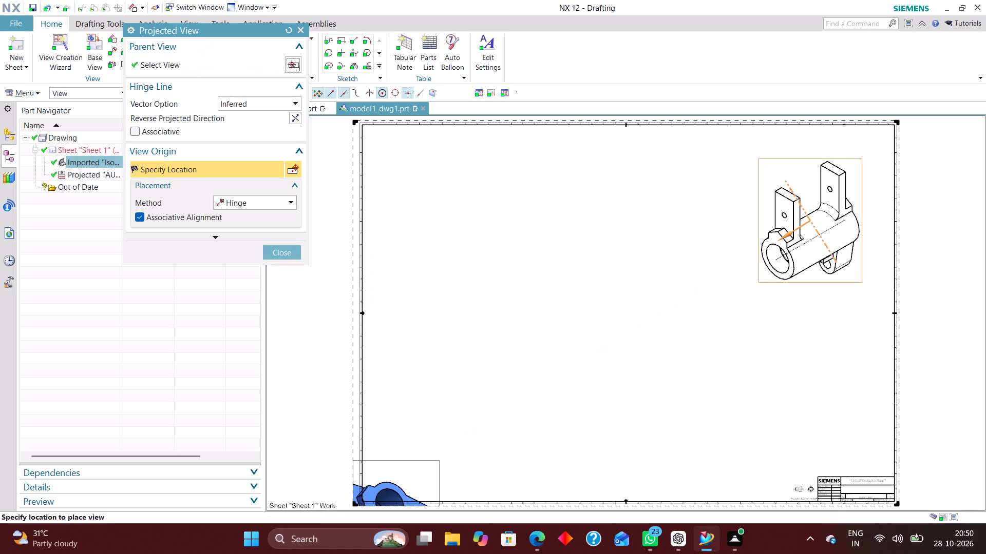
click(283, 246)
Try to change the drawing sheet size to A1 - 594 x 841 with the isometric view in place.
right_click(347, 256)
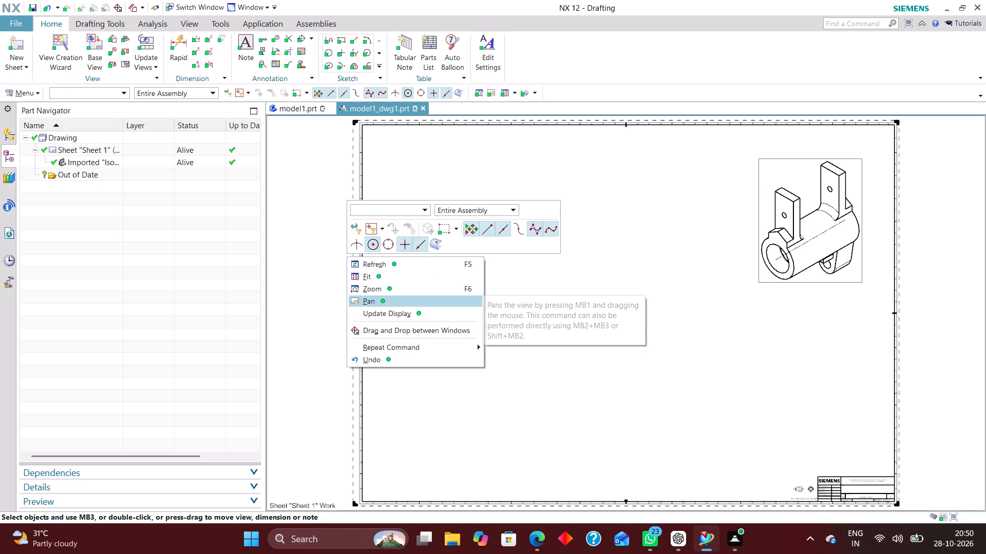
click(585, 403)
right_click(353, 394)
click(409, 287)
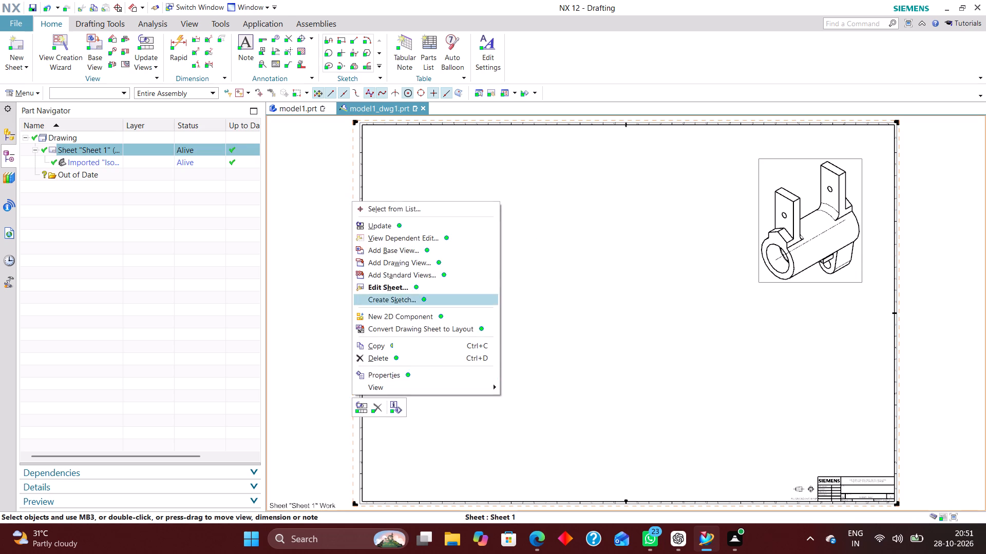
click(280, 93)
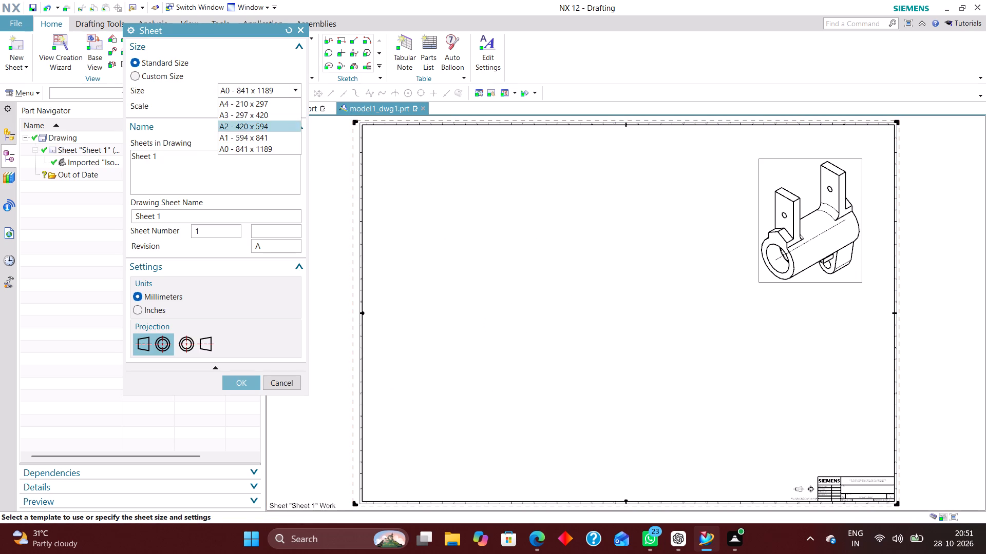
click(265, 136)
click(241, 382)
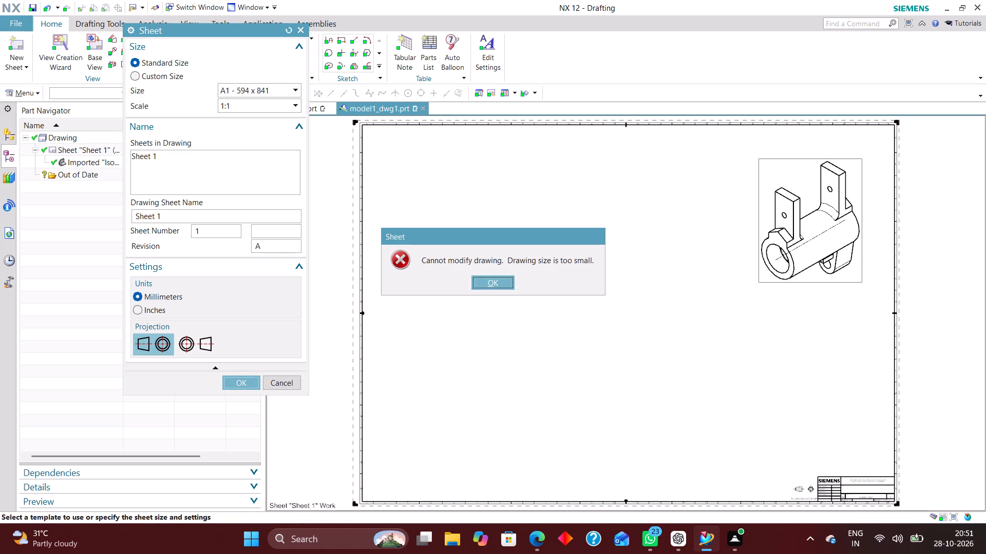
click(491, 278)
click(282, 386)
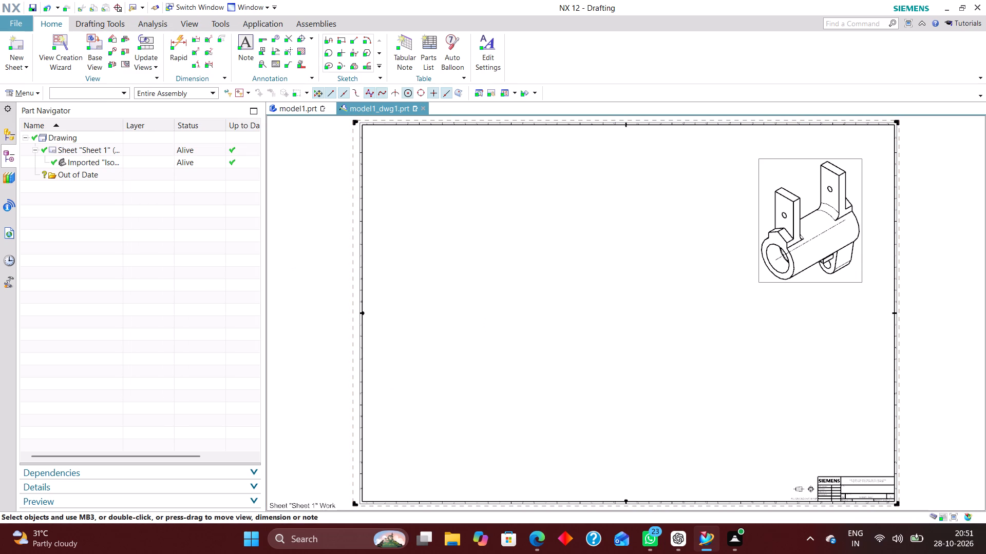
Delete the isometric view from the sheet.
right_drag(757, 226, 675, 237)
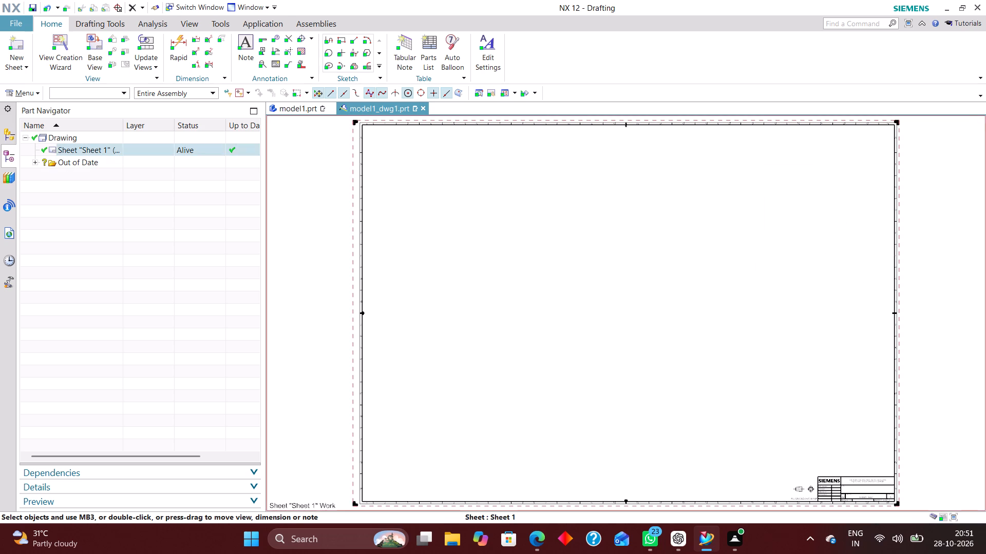
Change the empty drawing sheet's size to A1 - 594 x 841.
right_click(350, 226)
click(395, 308)
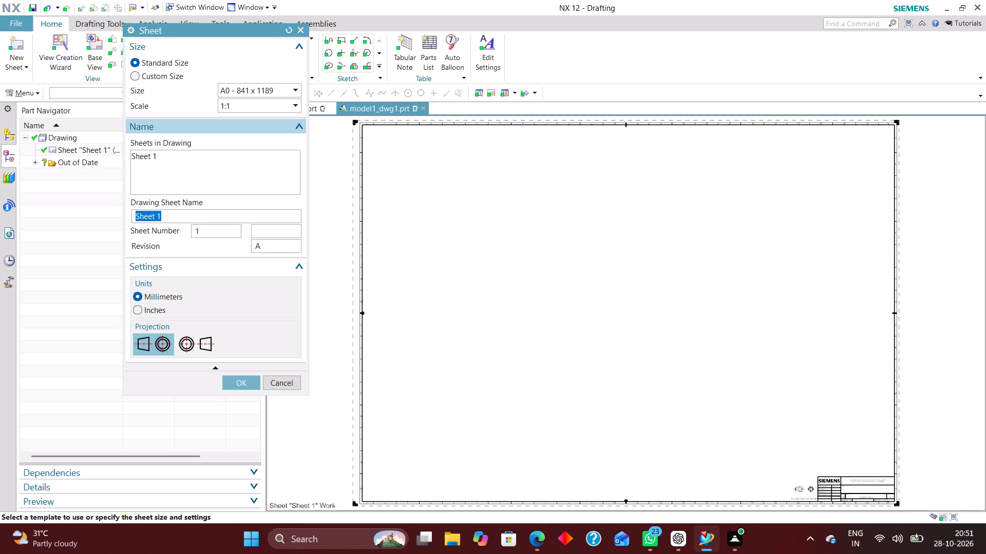
click(286, 88)
click(269, 138)
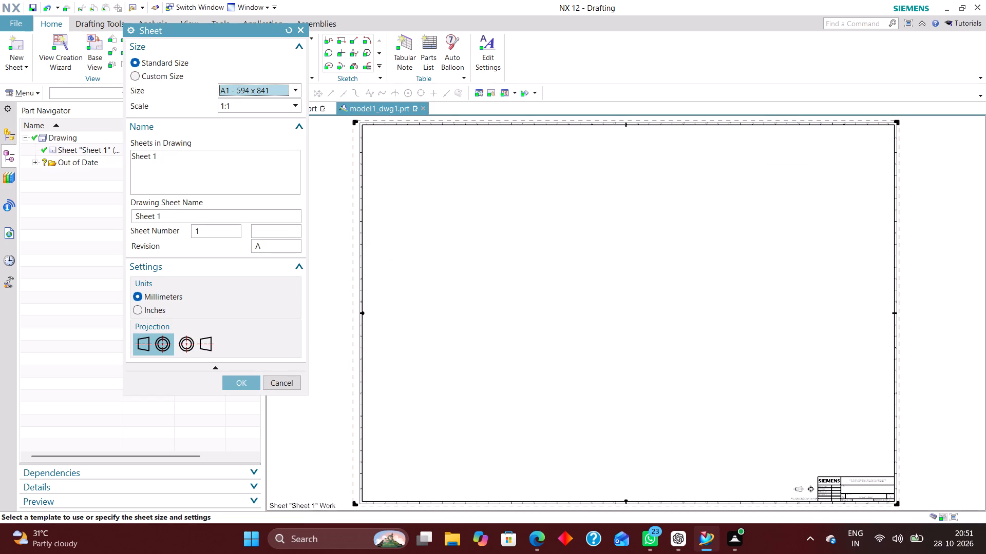
click(242, 377)
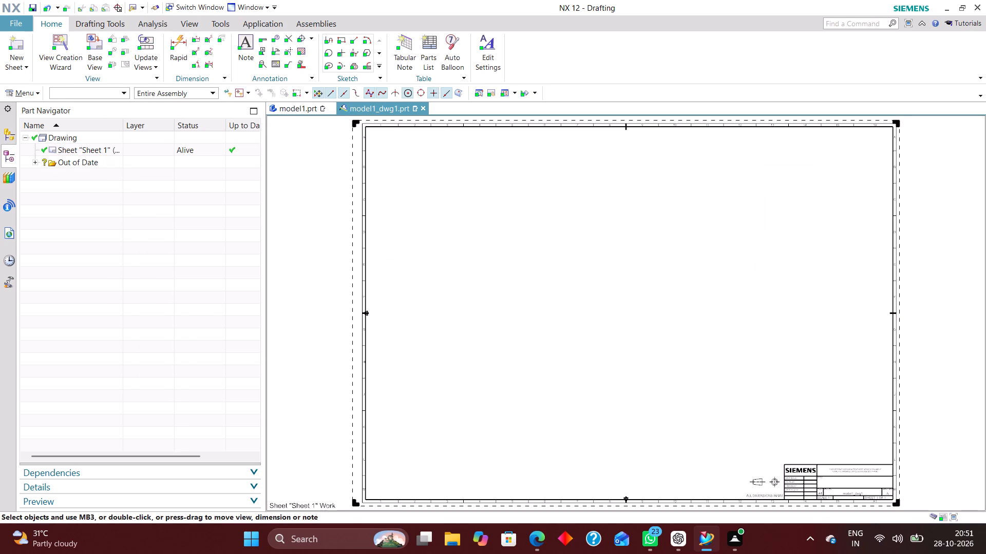
Place an Isometric base view of the bracket at 1:1 scale in the upper-right area of the A1 sheet, without projected views.
click(98, 40)
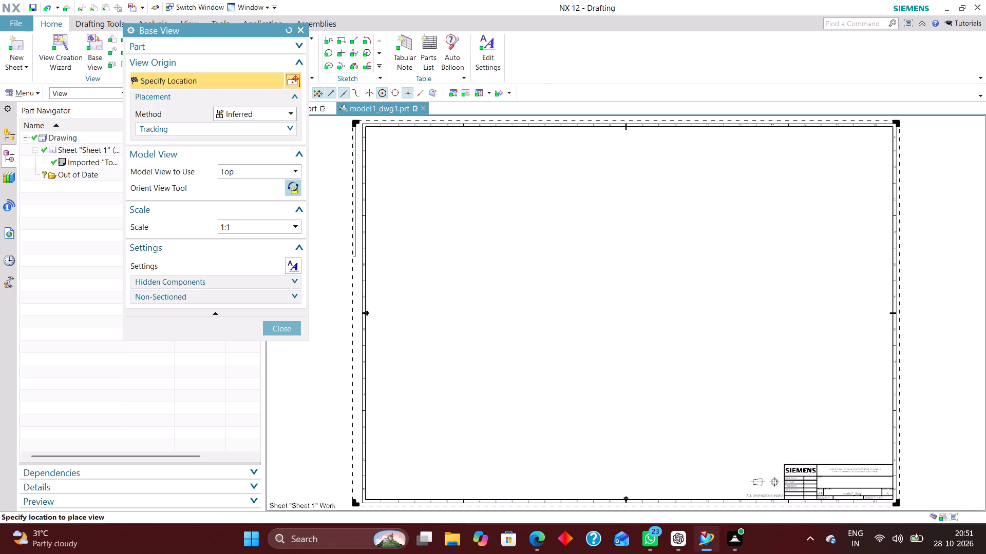
click(288, 173)
click(270, 253)
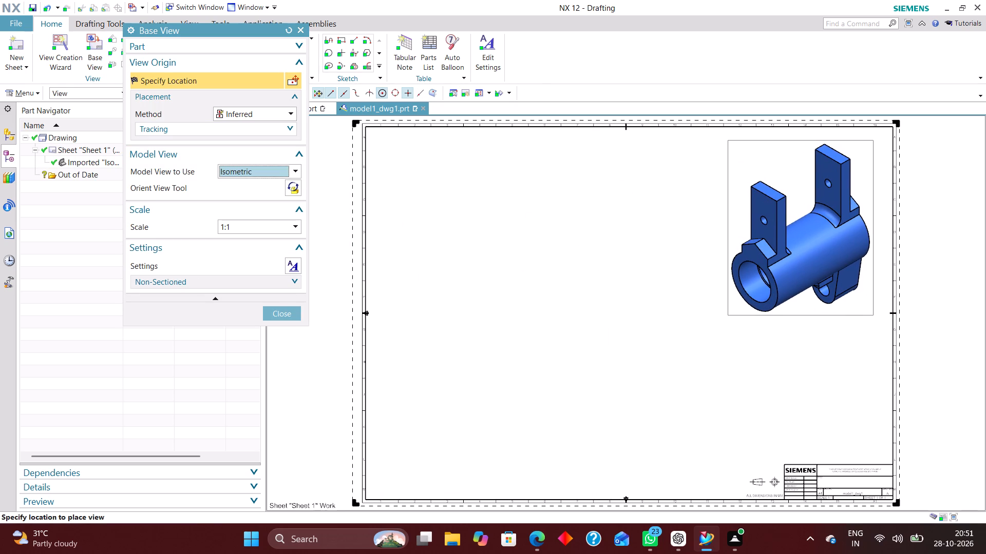
click(803, 225)
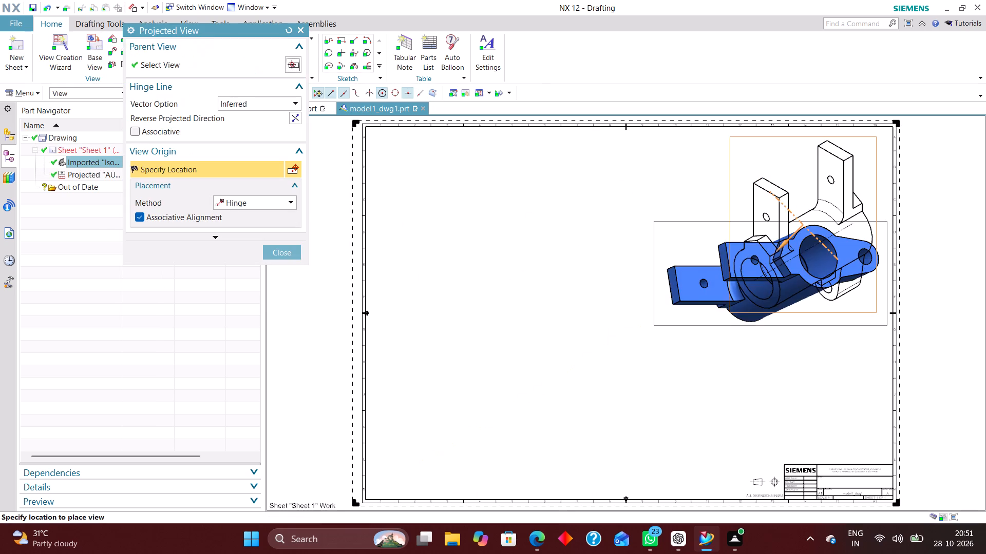
click(287, 249)
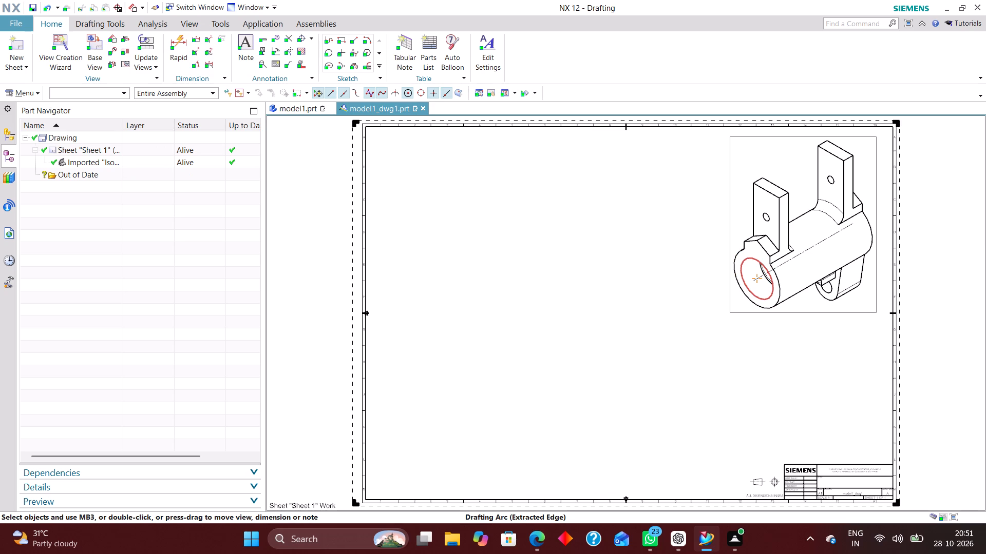
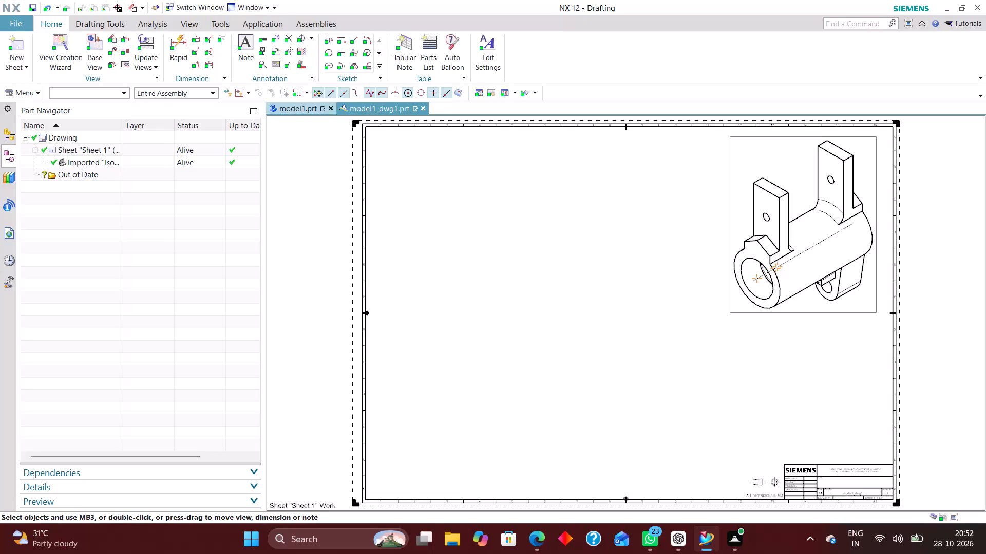
Place a Front base view of the bracket at 1:1 scale in the lower-left area of the sheet, without projected views.
click(87, 36)
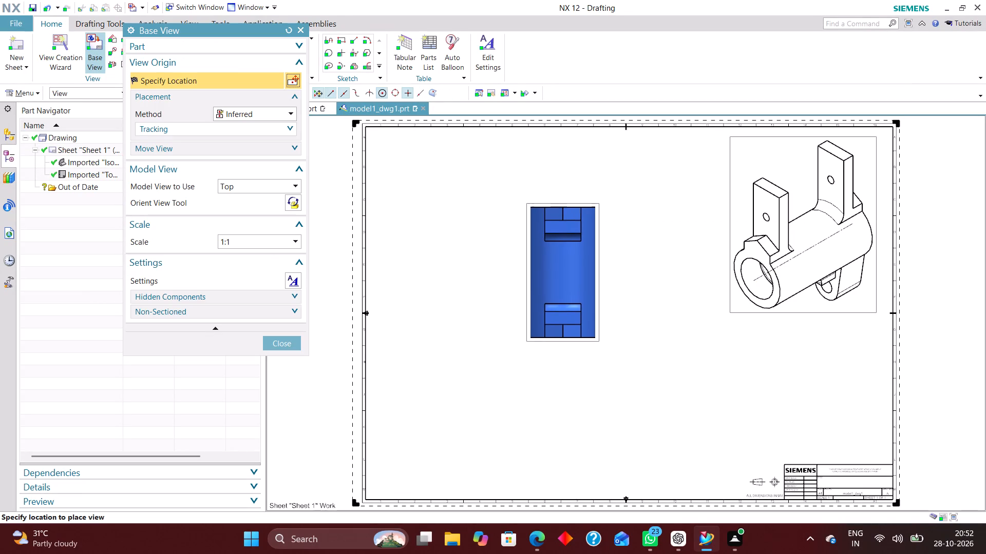
click(264, 184)
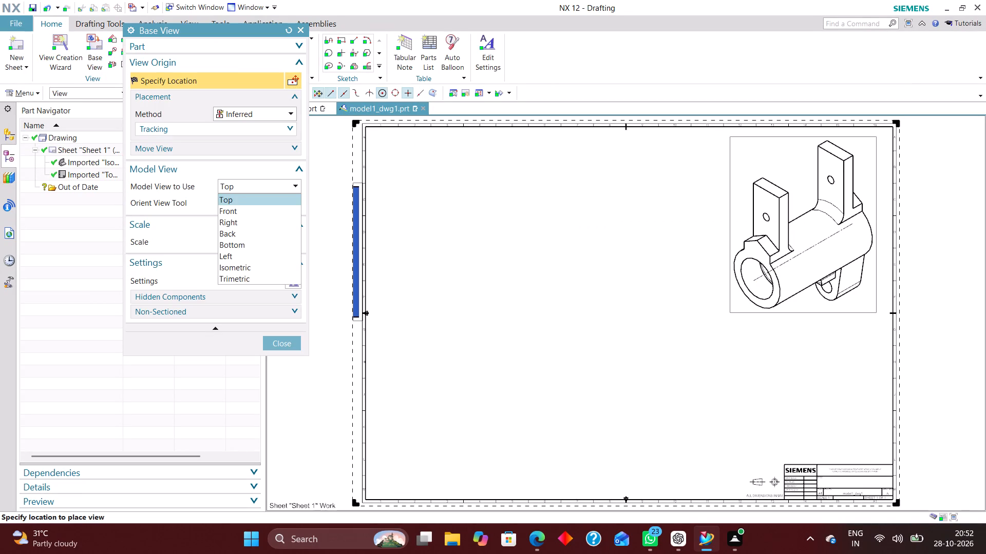
click(253, 210)
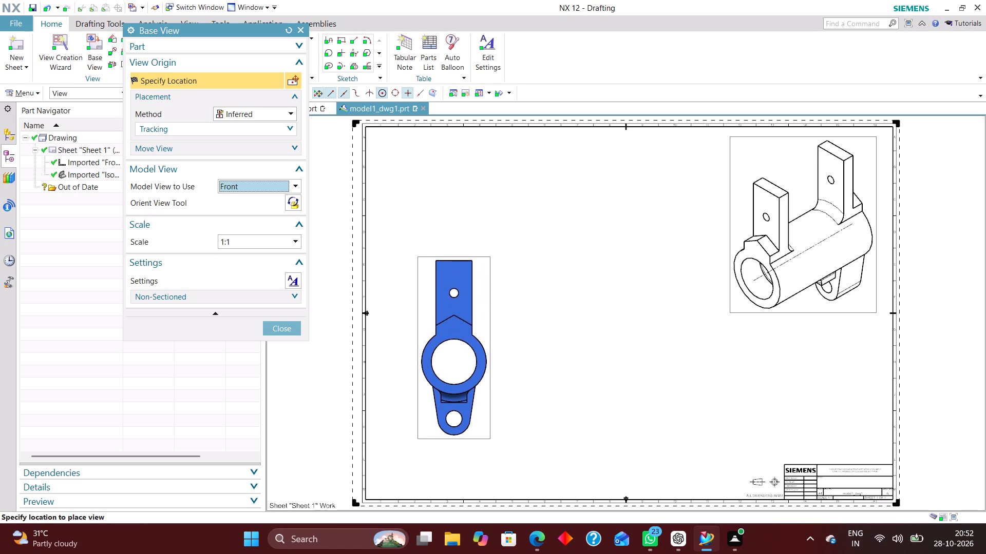
click(463, 350)
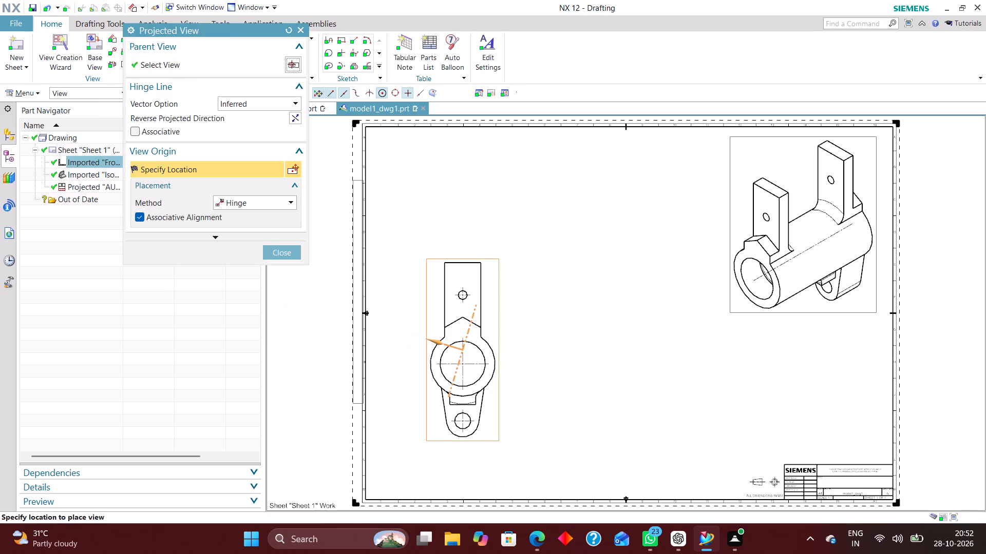
click(277, 253)
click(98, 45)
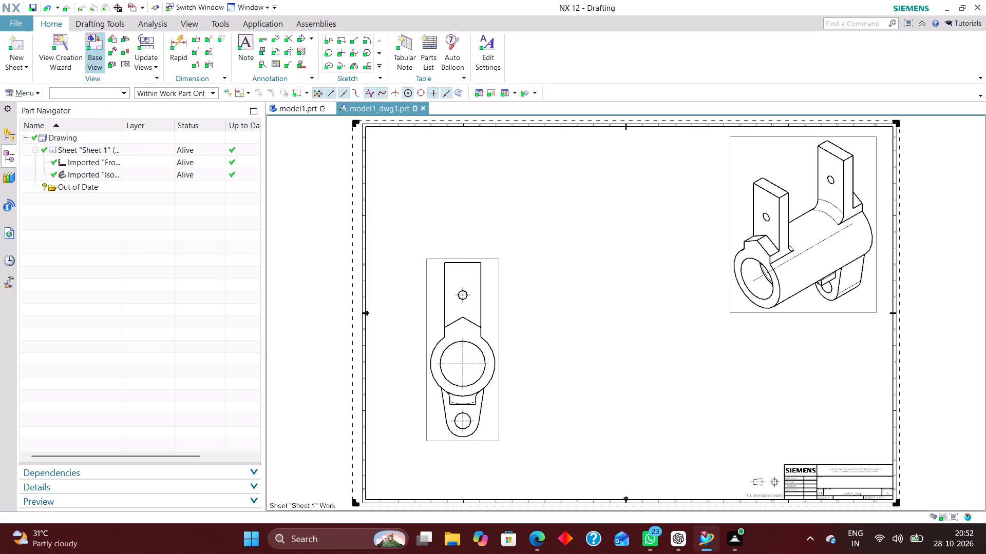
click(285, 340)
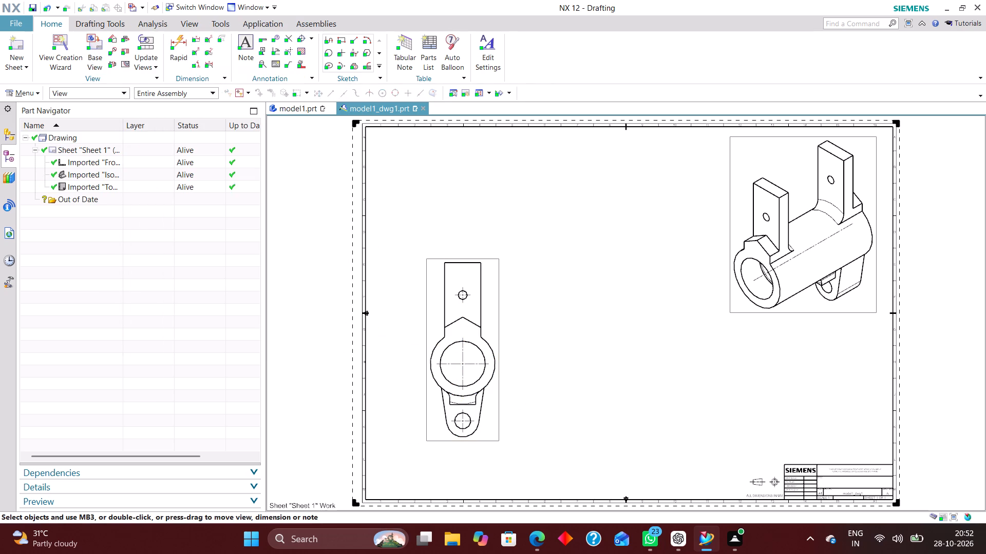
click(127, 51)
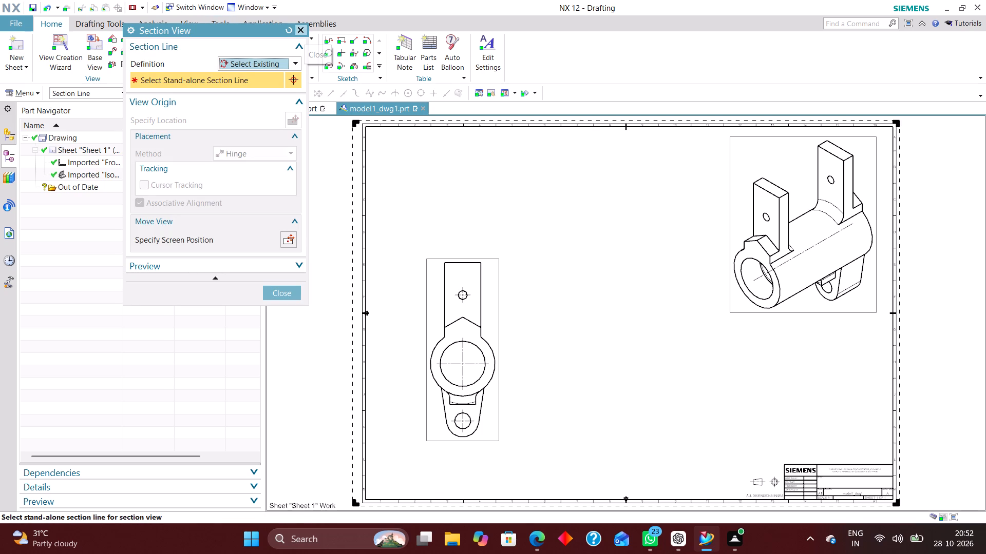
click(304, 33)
Start a stand-alone section line on the front view and sketch a vertical line through the bracket's centre, extending beyond both ends.
click(127, 39)
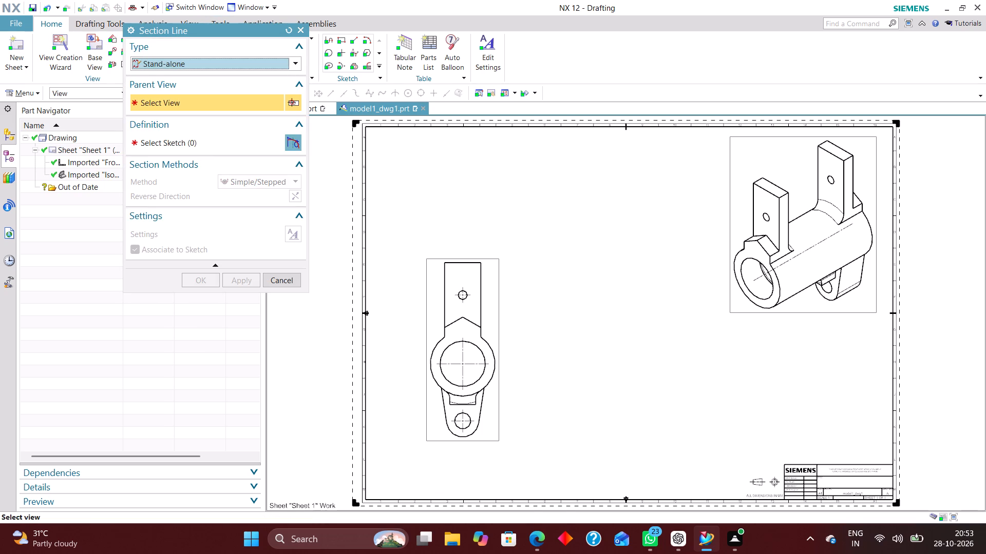
click(502, 273)
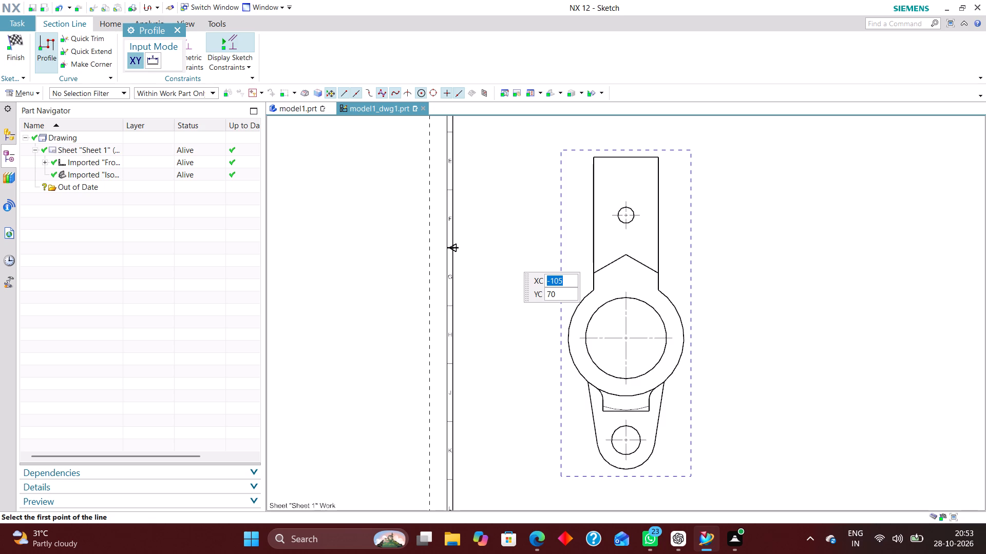
scroll(529, 302, down, 2)
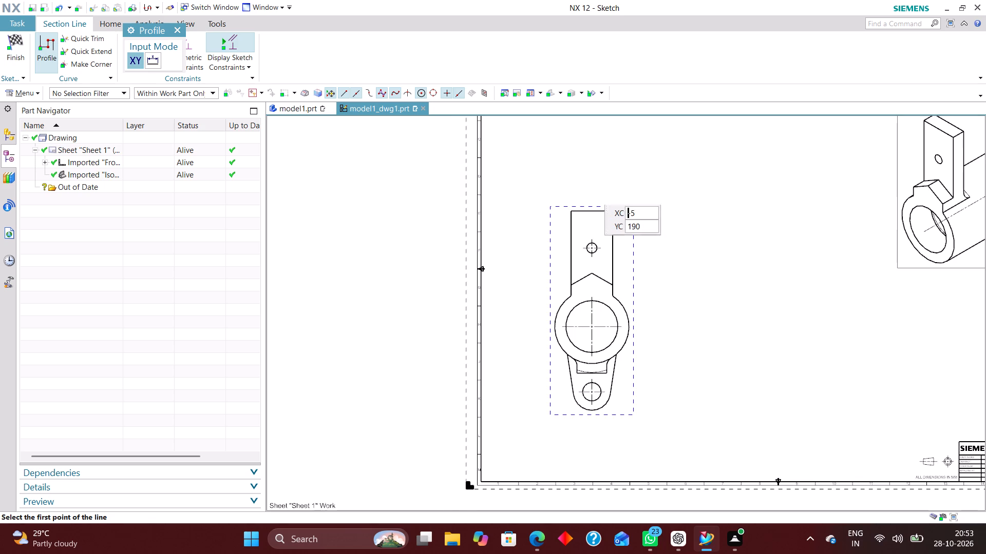
click(590, 172)
click(585, 431)
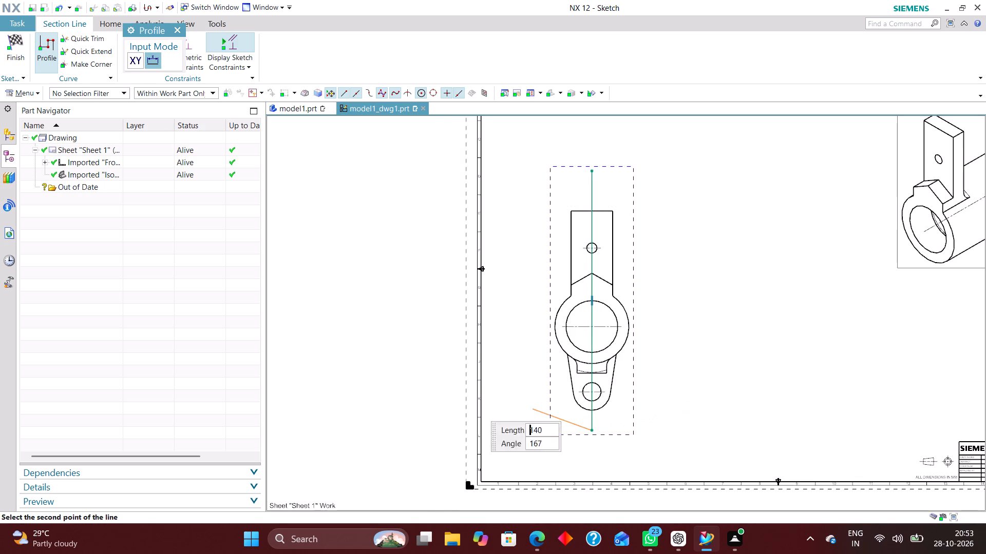
click(177, 30)
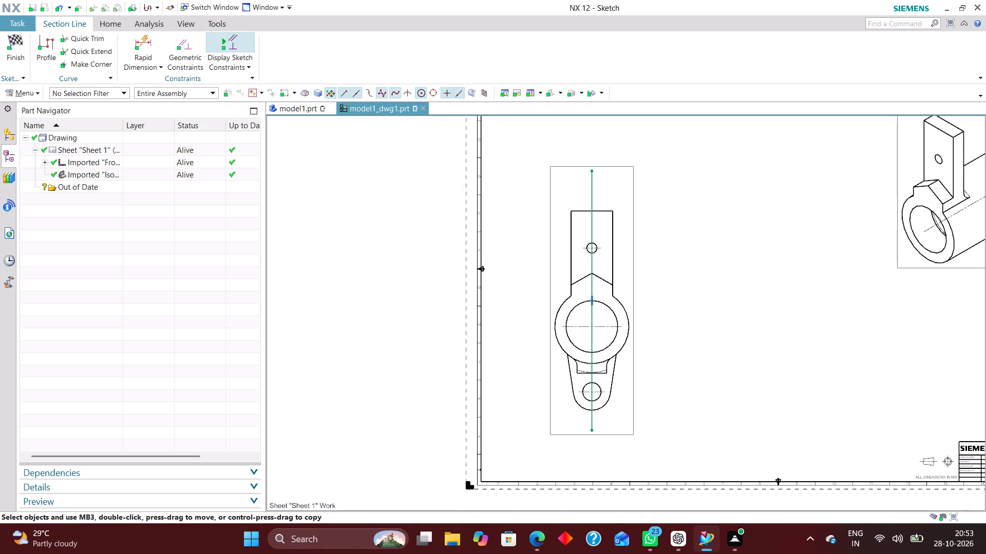
Shorten the section line by moving its upper endpoint down closer to the top of the bracket's upper arm.
scroll(592, 175, up, 2)
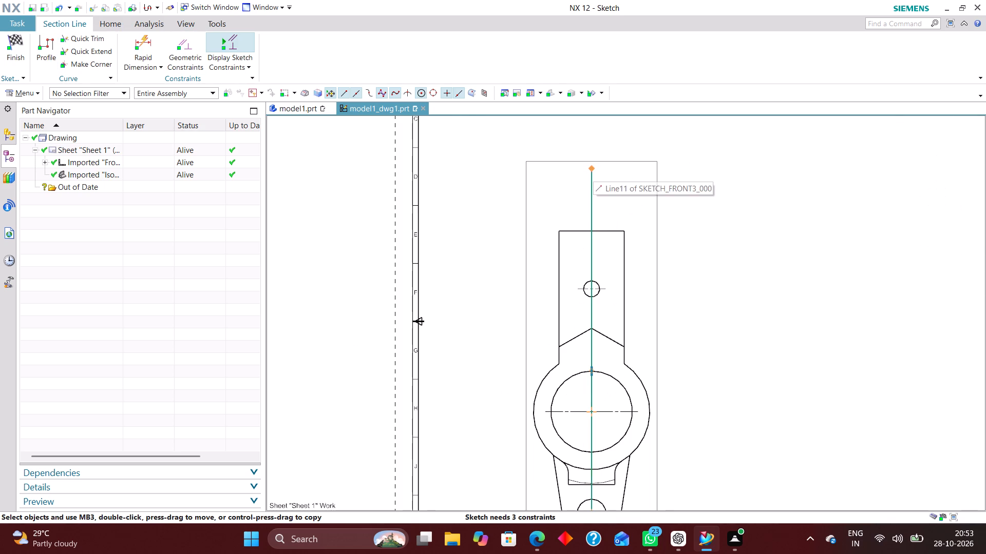
drag(591, 168, 587, 200)
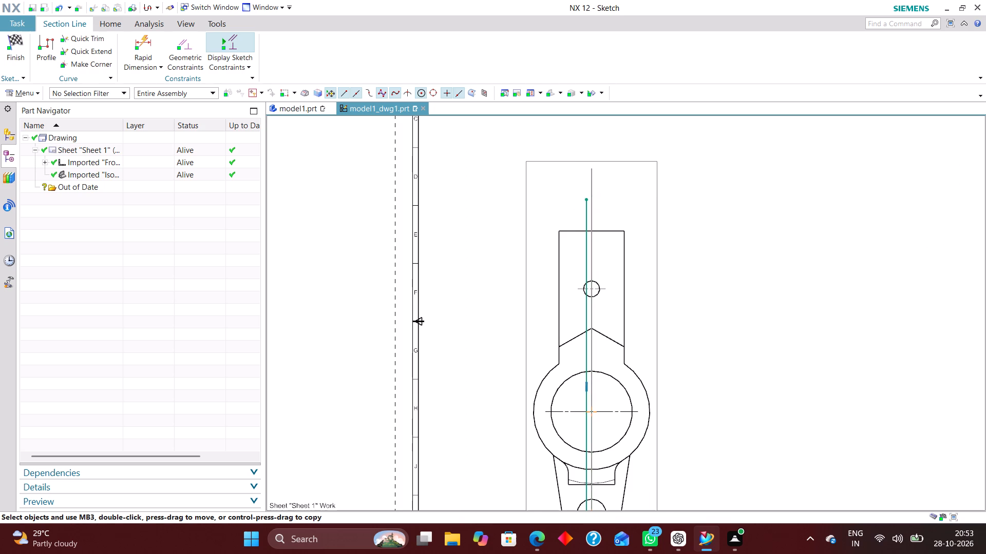
drag(587, 200, 589, 200)
scroll(581, 162, down, 3)
scroll(603, 298, up, 1)
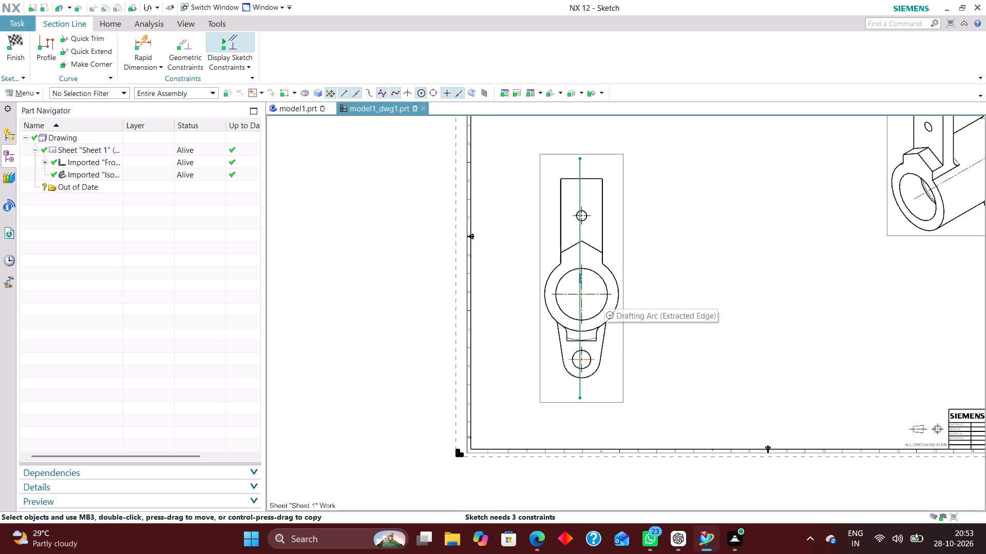
Dimension the section line's horizontal distance from the right corner of the upper arm and set it to 30 mm.
scroll(604, 153, up, 2)
click(142, 39)
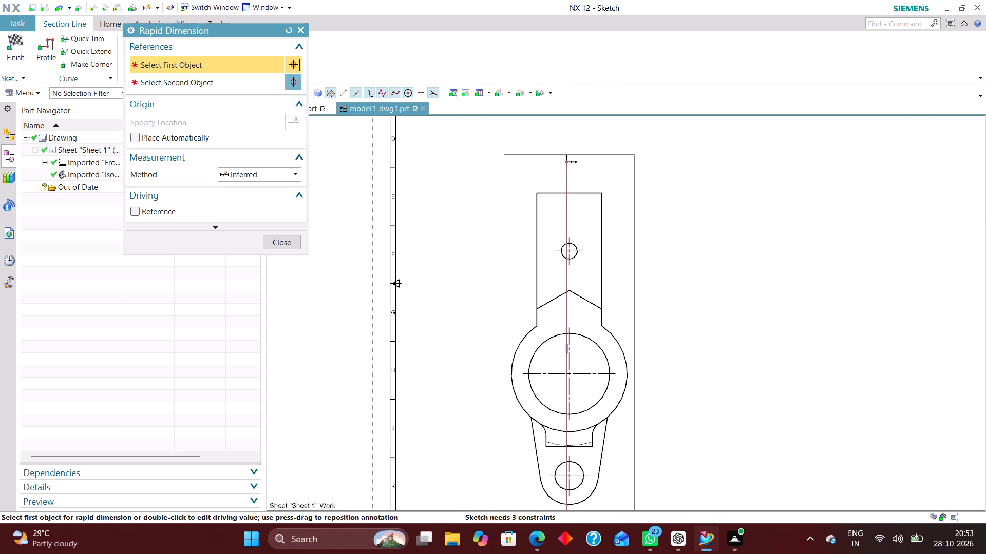
click(566, 180)
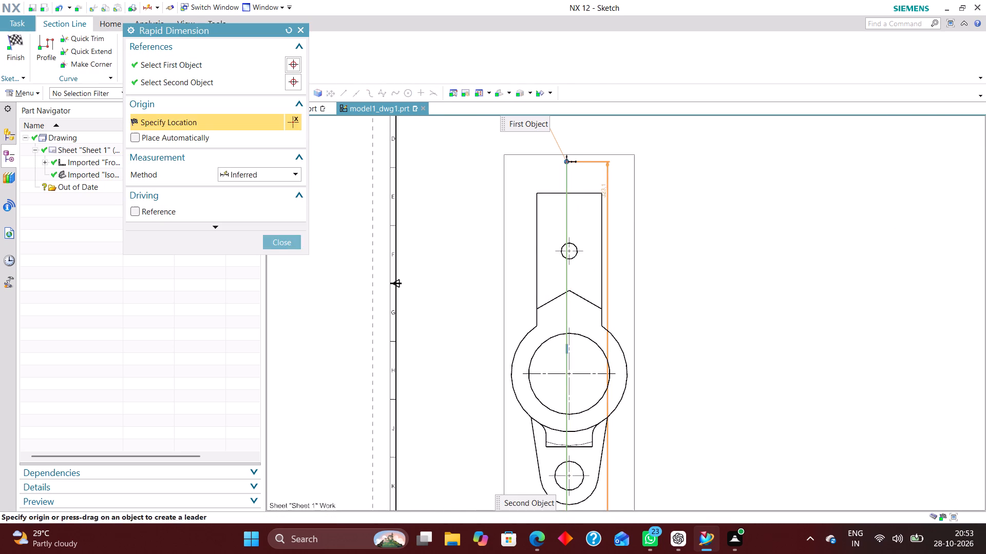
click(602, 192)
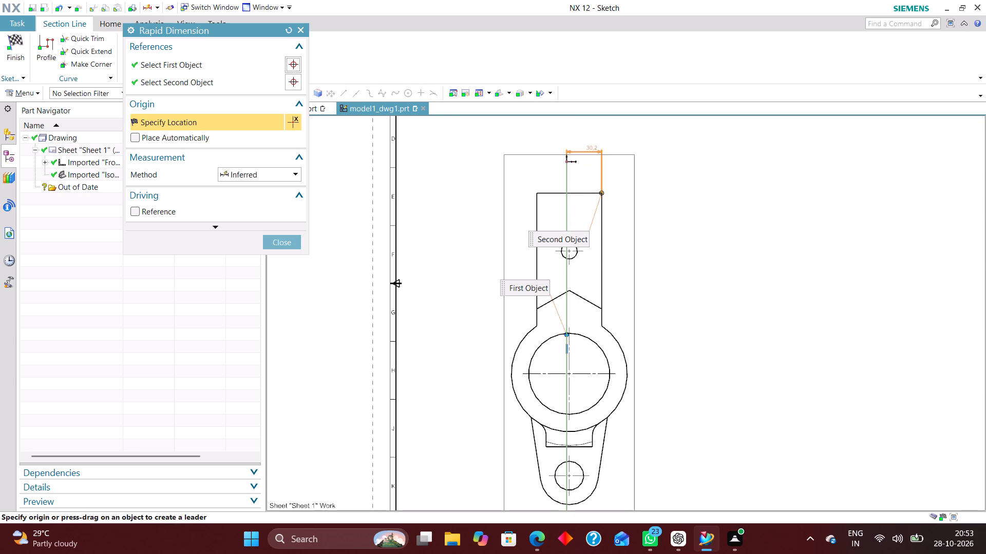
scroll(593, 180, down, 2)
scroll(586, 148, up, 2)
click(591, 141)
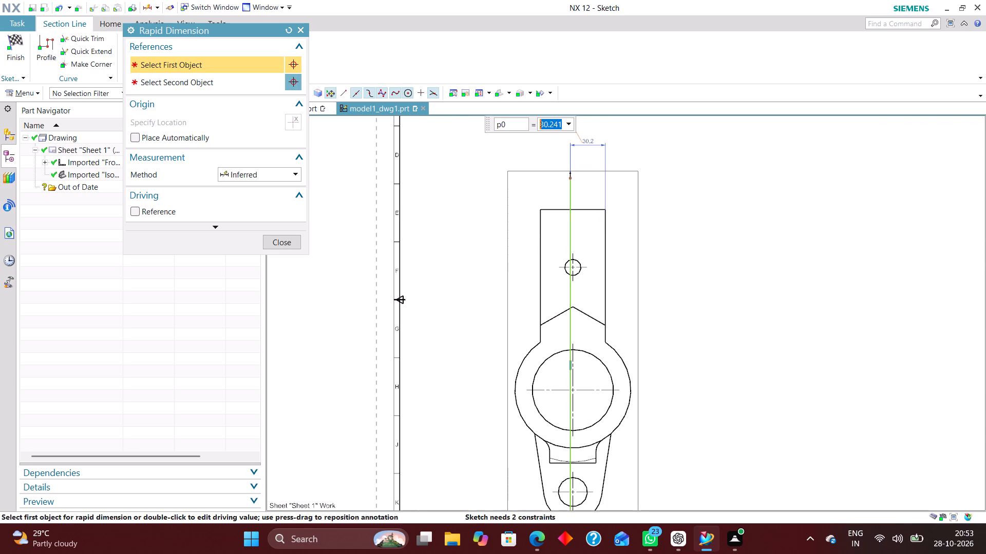
text(30)
key(Return)
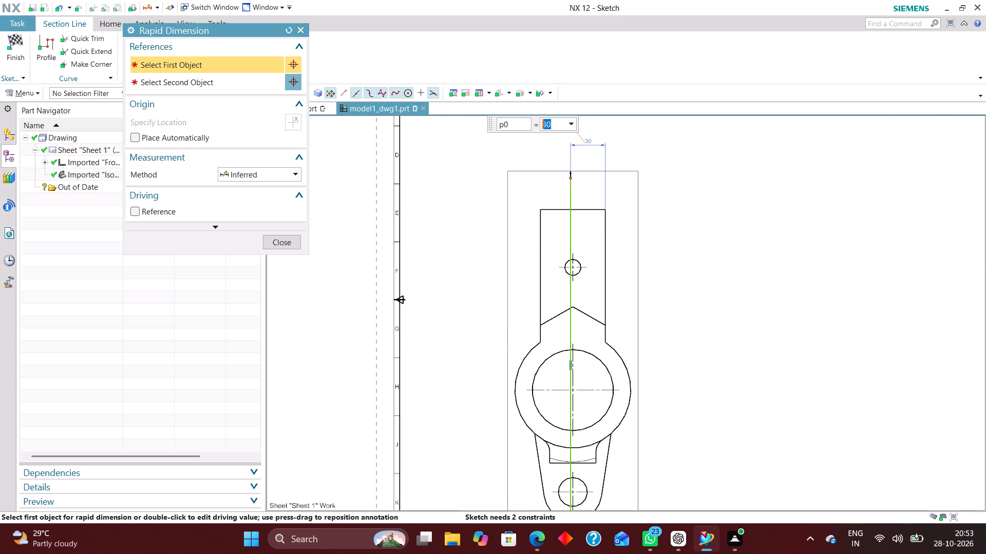
key(Return)
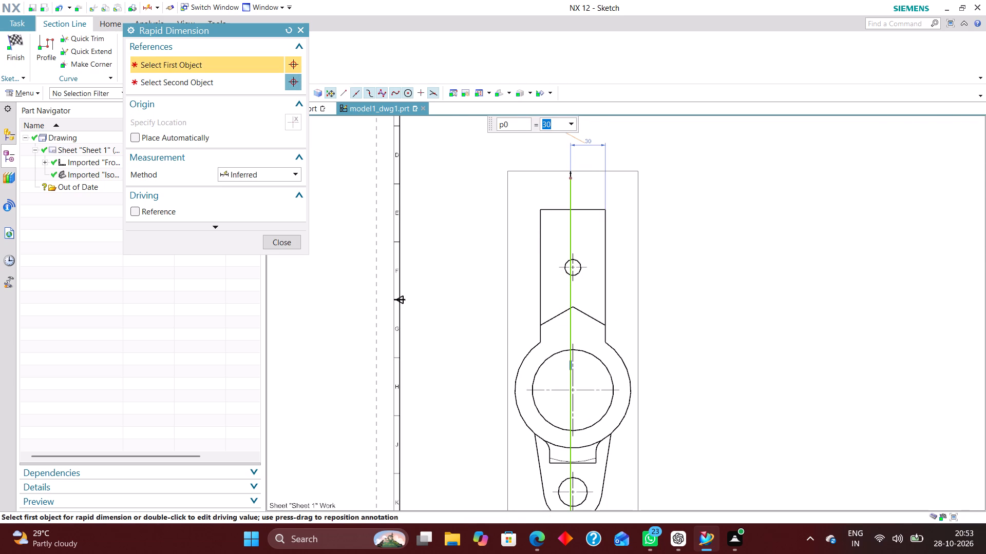
Set the section line's distance from the upper arm's right corner to 28 mm.
scroll(563, 288, down, 2)
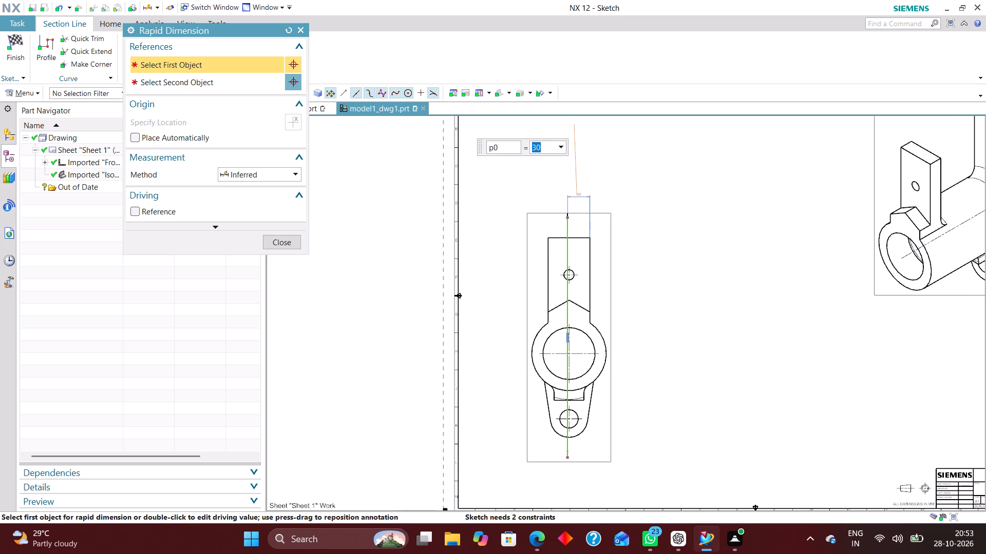
scroll(575, 188, up, 3)
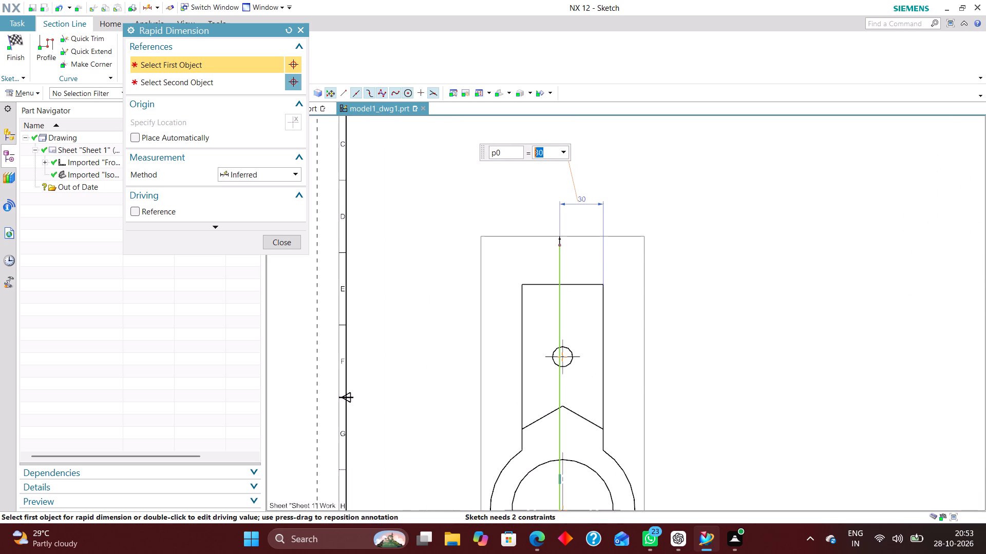
text(28)
key(Return)
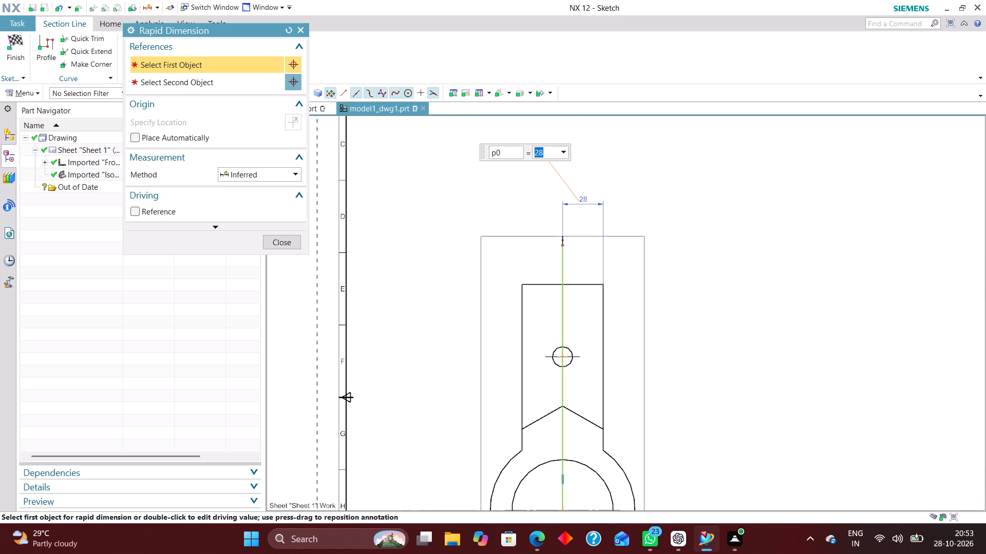
scroll(557, 254, down, 4)
scroll(566, 380, up, 2)
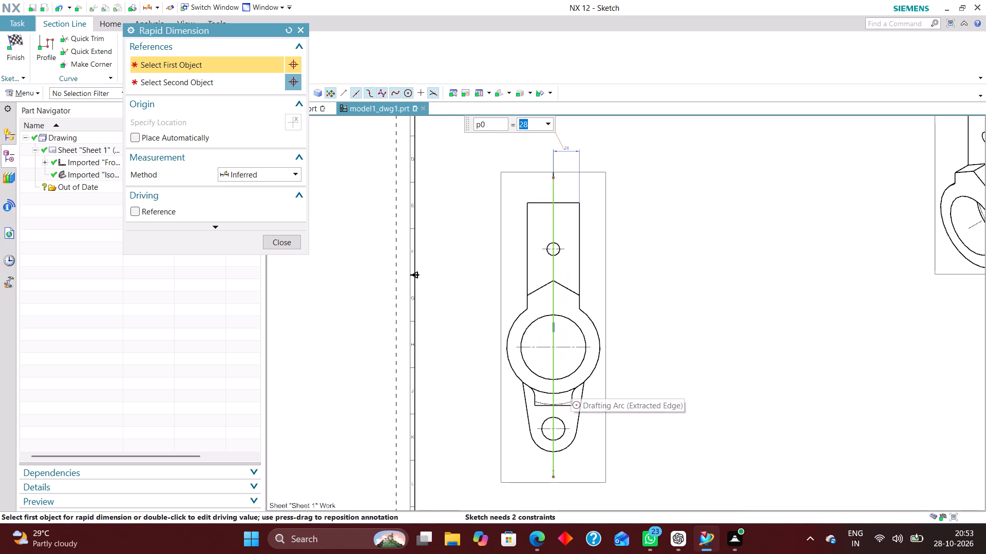
click(277, 241)
Finish the sketch and create the stand-alone Simple/Stepped section line A-A on the front view, associated to the sketch.
scroll(558, 247, down, 2)
scroll(529, 197, down, 3)
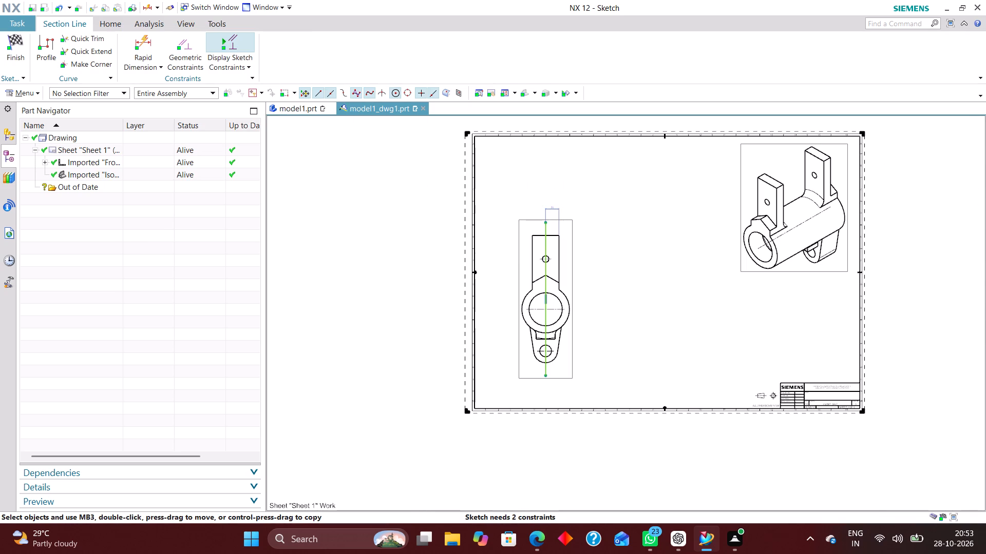
click(13, 43)
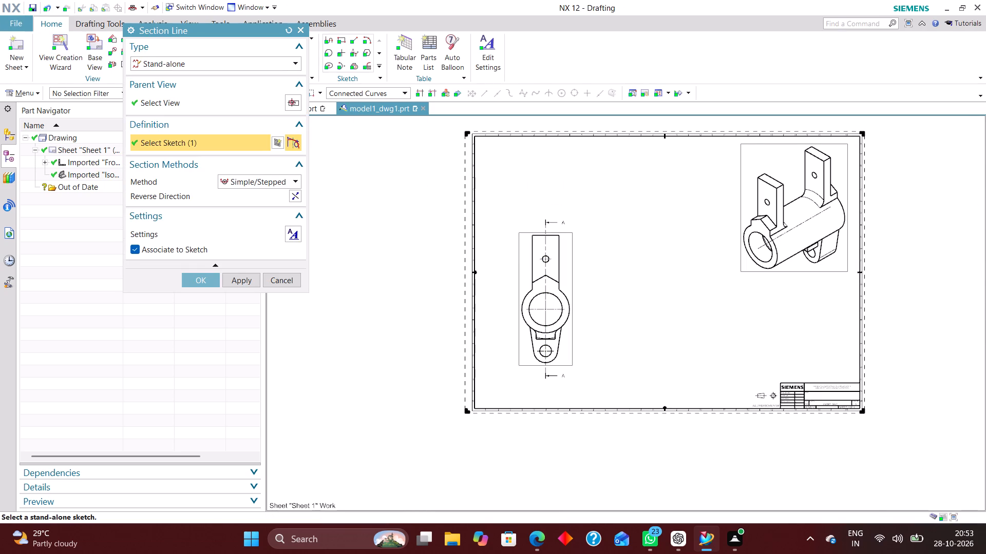
click(200, 283)
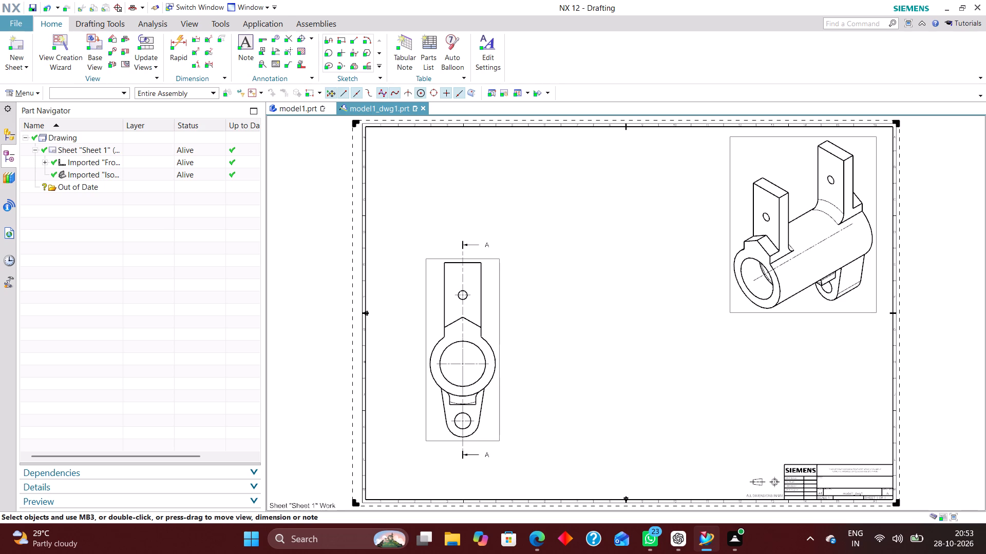
Create an orthographic section view from the existing section line A-A and place it to the right of the front view.
click(123, 49)
click(460, 263)
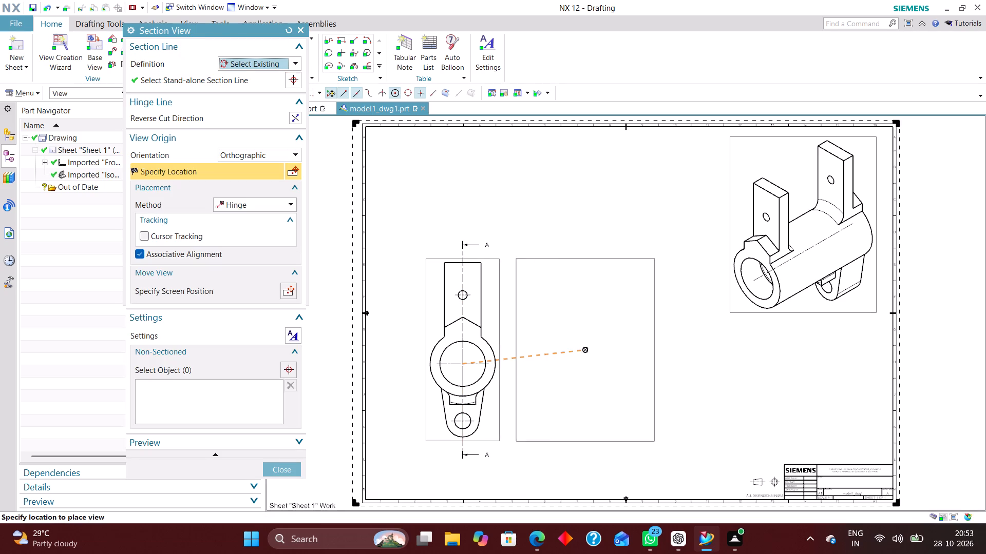
click(560, 323)
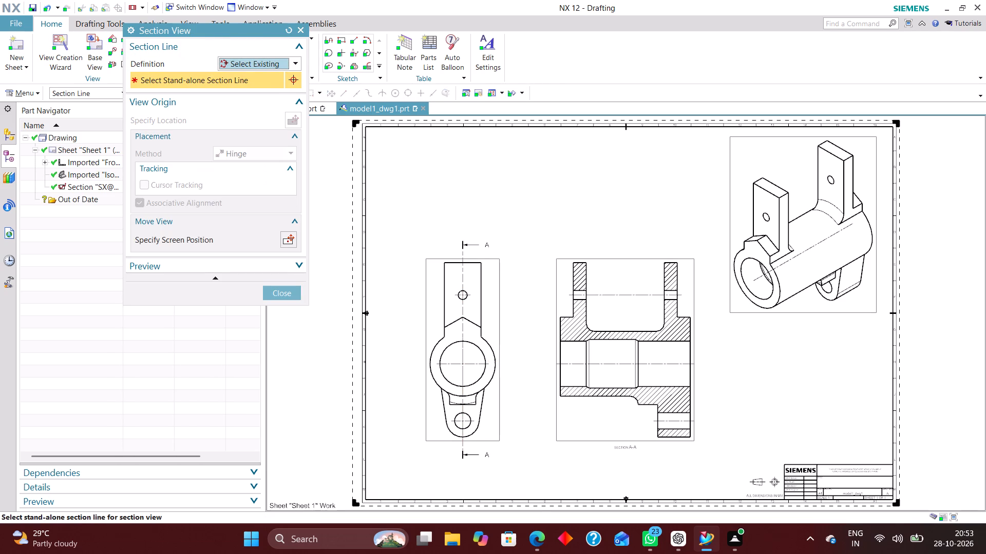
click(289, 292)
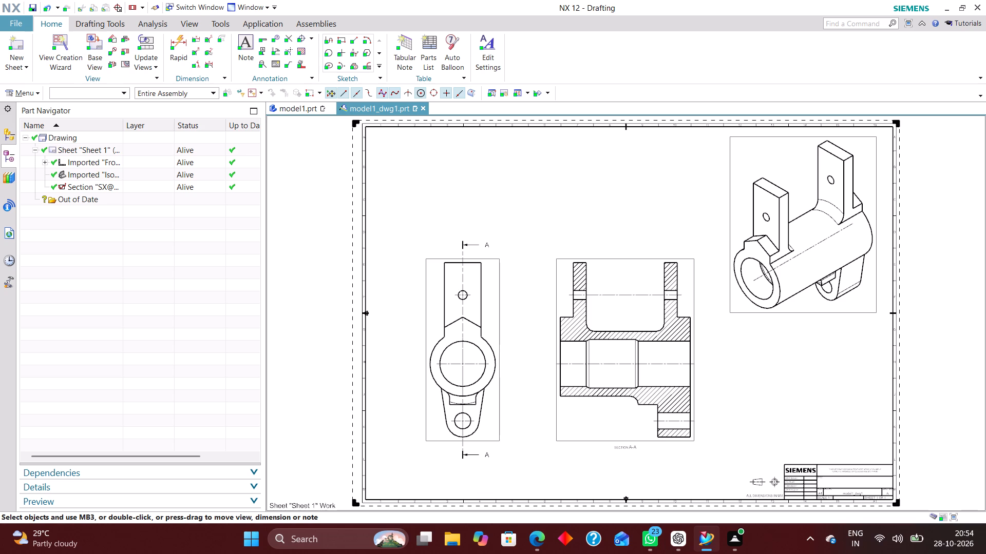
Open the drafting preferences and set the common leader and dimension arrowhead type to Open Arrow.
click(34, 97)
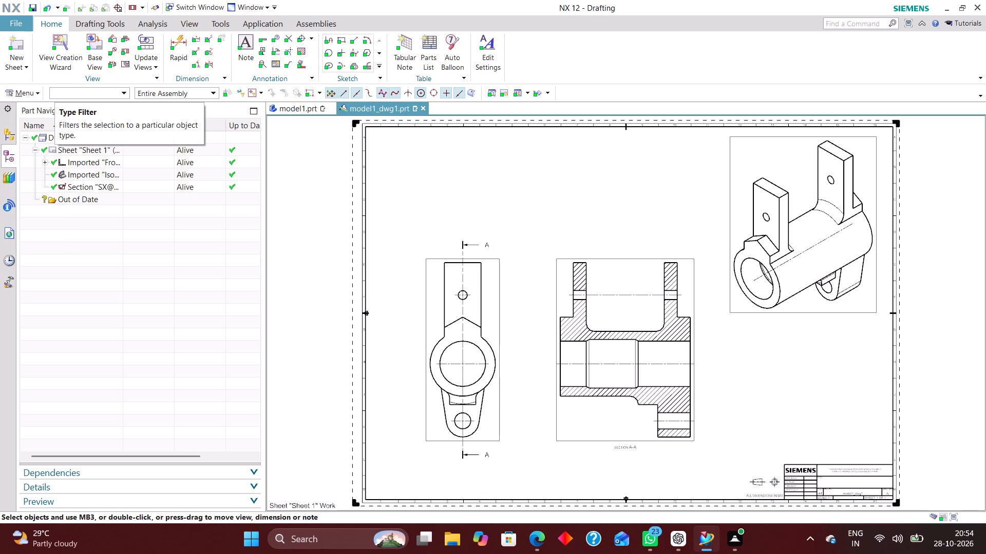
click(40, 89)
click(42, 93)
click(37, 94)
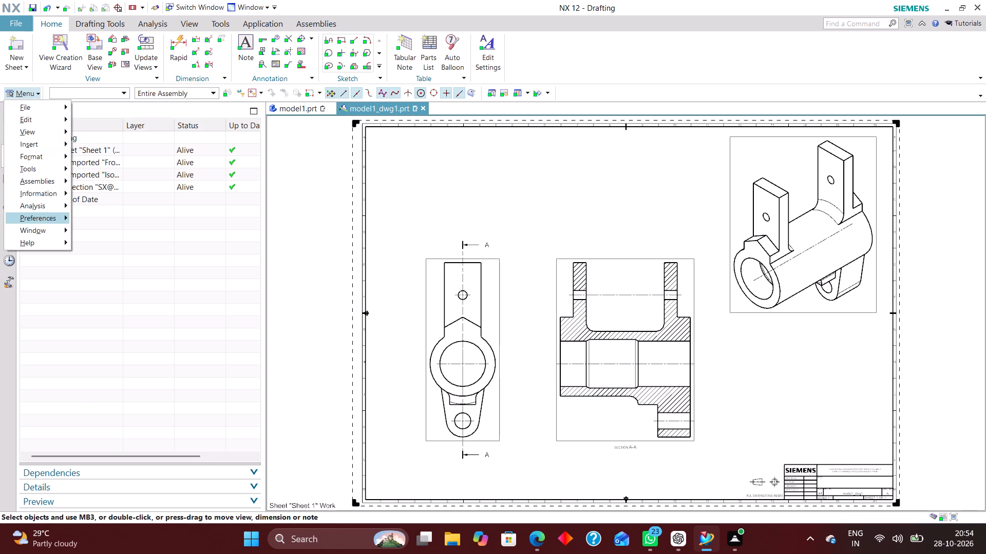
click(43, 221)
click(101, 252)
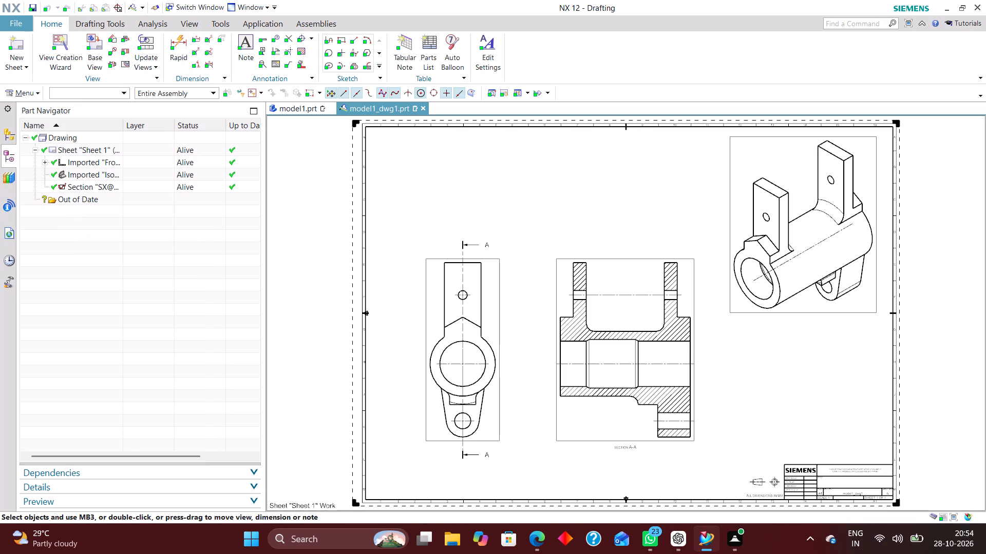
click(182, 138)
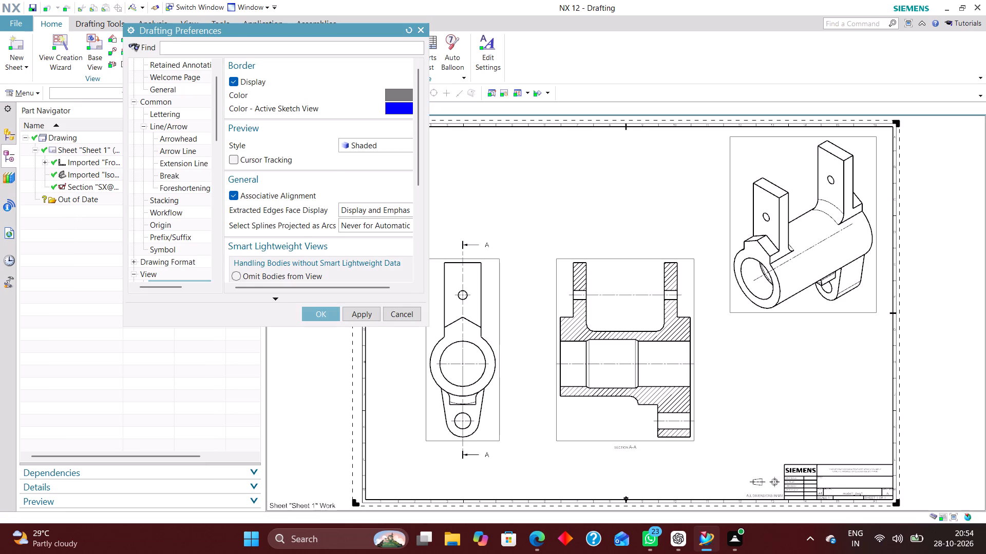
click(365, 163)
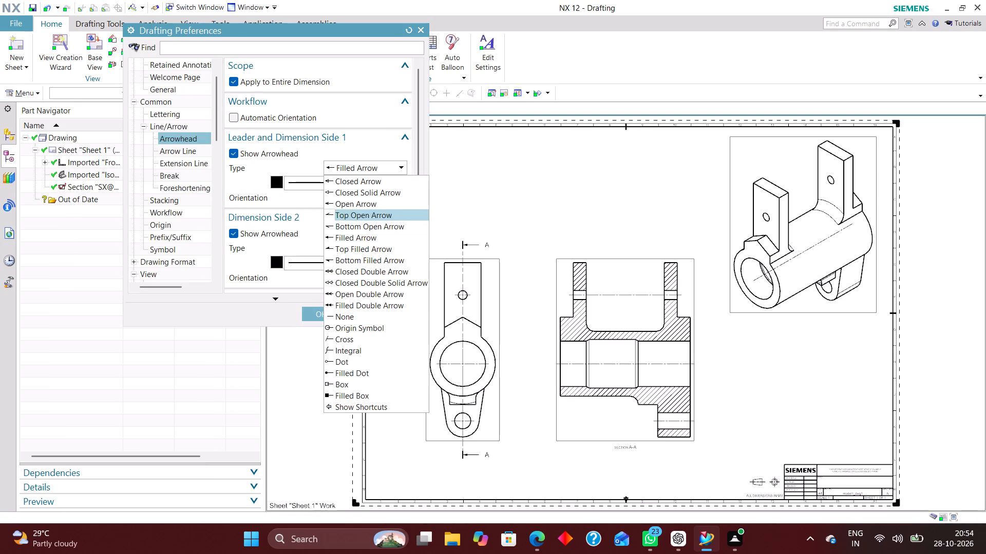
click(353, 204)
Set the extension line gap to 2 in the drafting preferences.
click(189, 163)
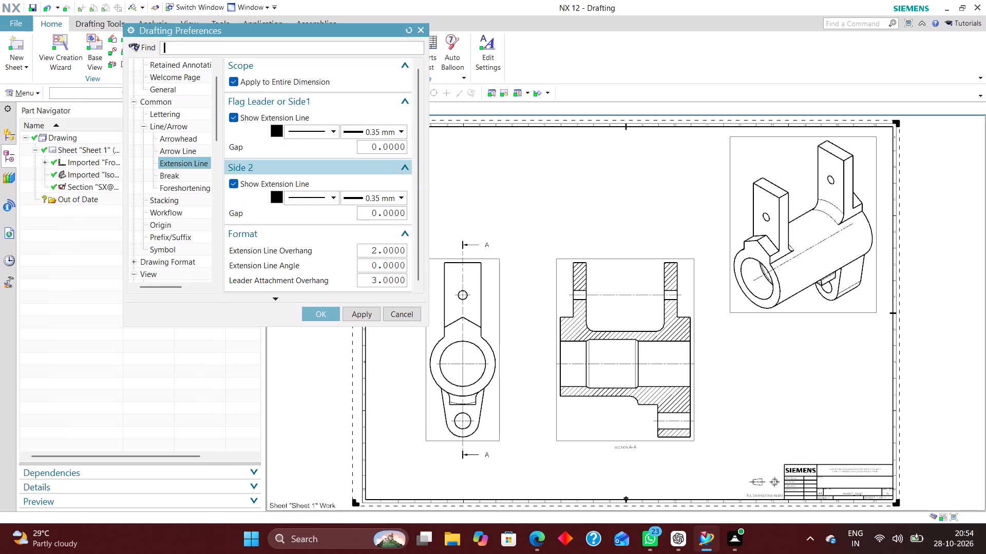
drag(366, 141, 547, 146)
drag(370, 145, 476, 149)
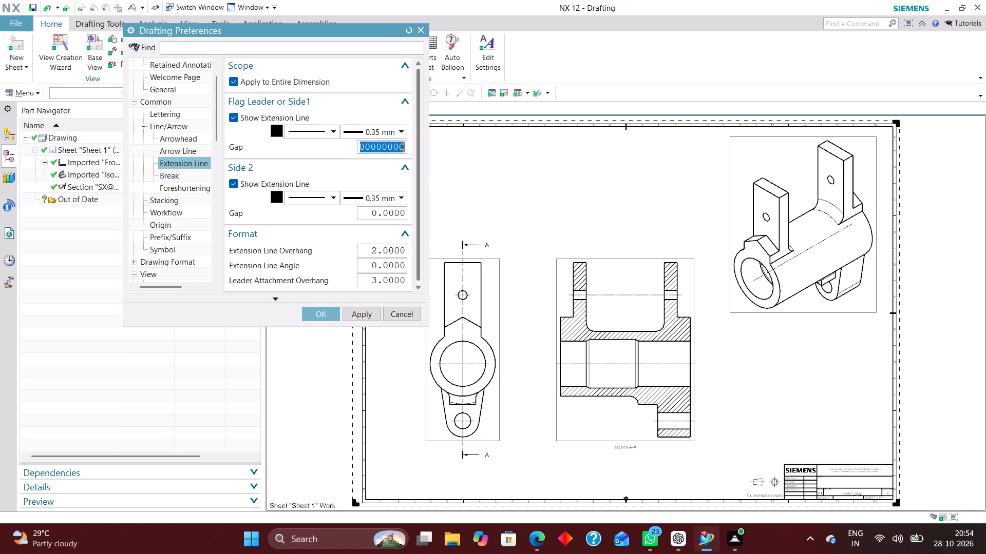
key(2)
key(Return)
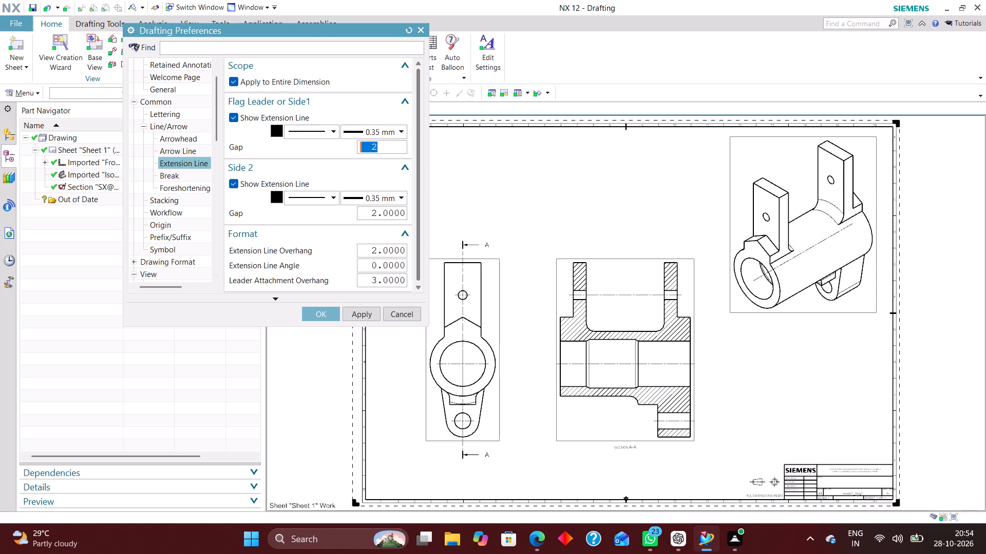
Change the decimal delimiter in the dimension text's units settings and accept the drafting preferences.
scroll(180, 210, down, 10)
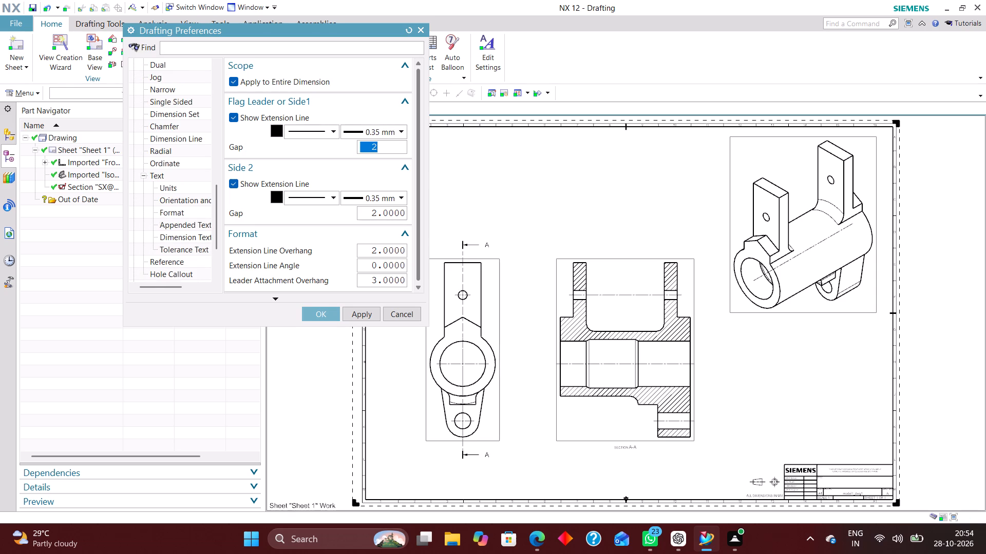
scroll(167, 230, down, 5)
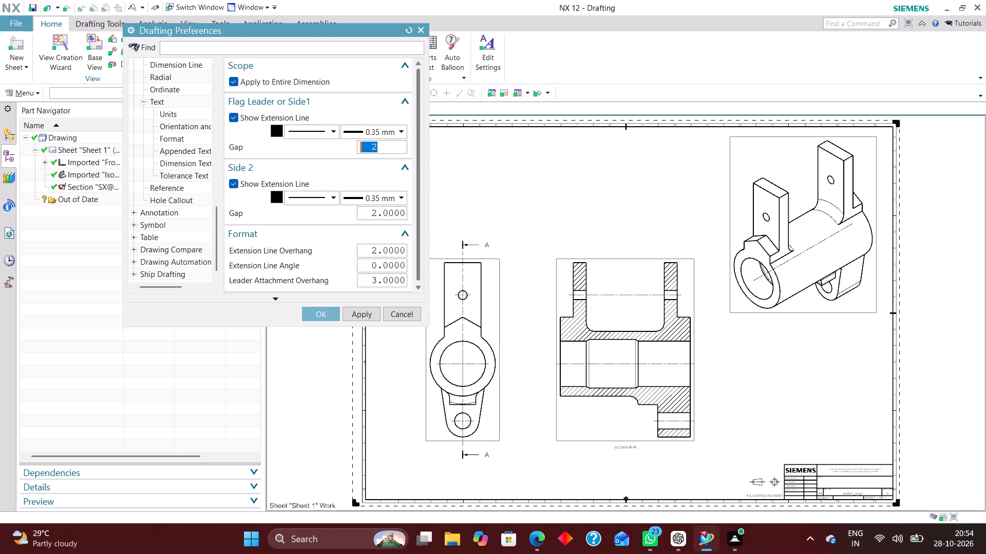
scroll(171, 238, up, 2)
click(173, 190)
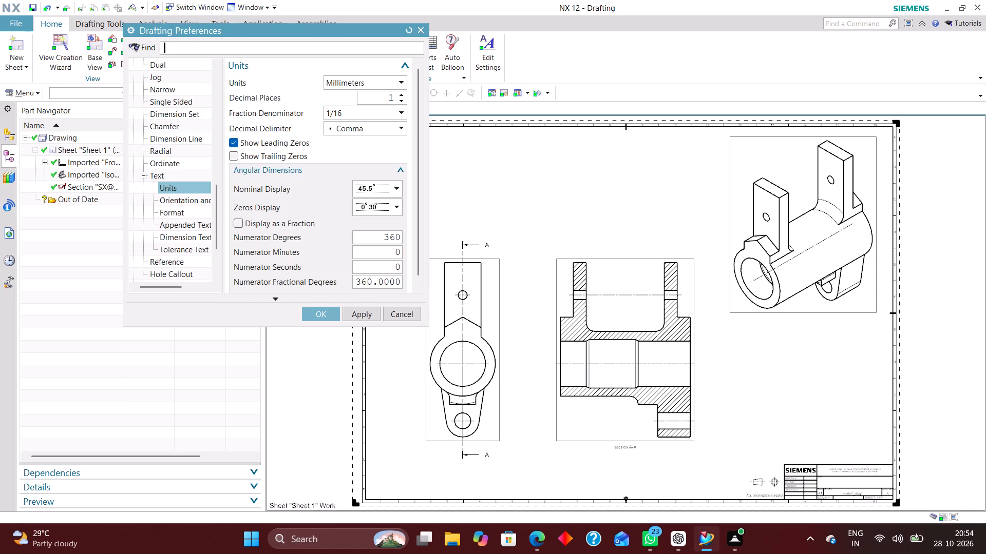
click(365, 129)
click(361, 141)
click(318, 319)
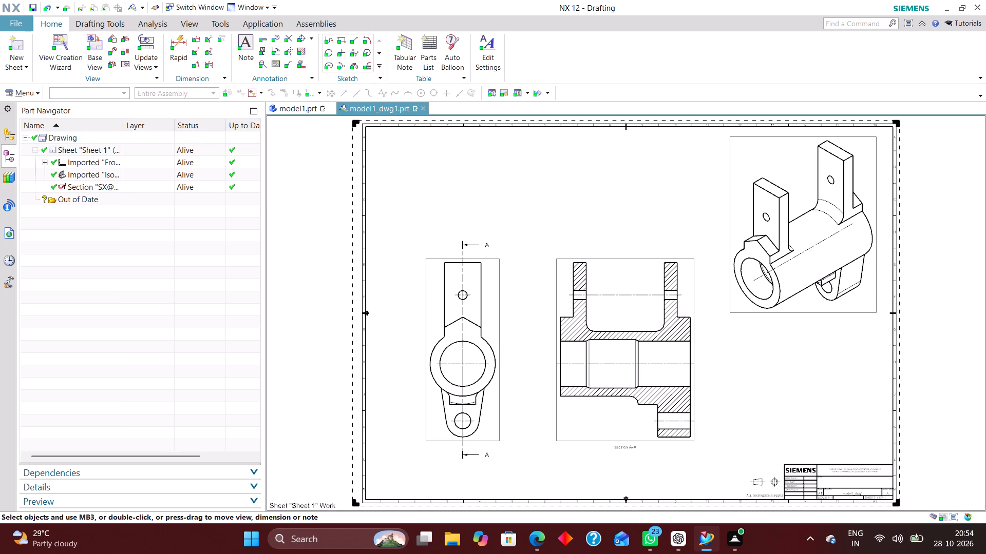
Add a rapid dimension across the outer faces of the two upper arms, placed above section view A-A.
click(175, 40)
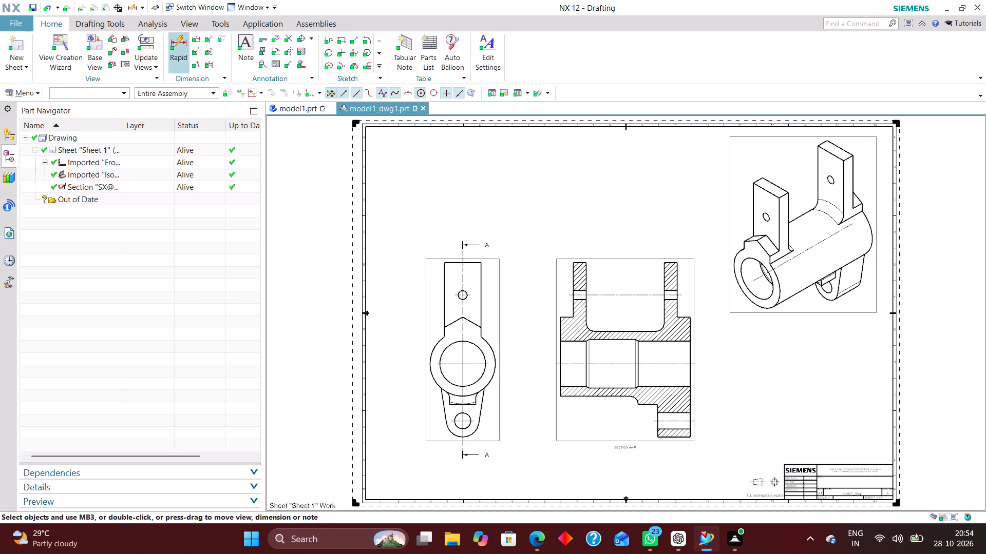
scroll(576, 324, up, 3)
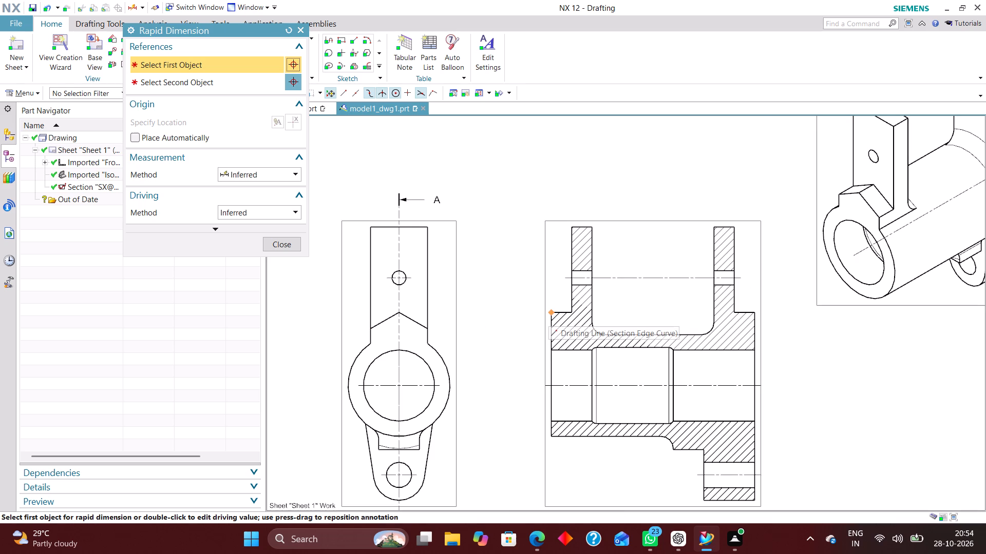
scroll(508, 315, down, 2)
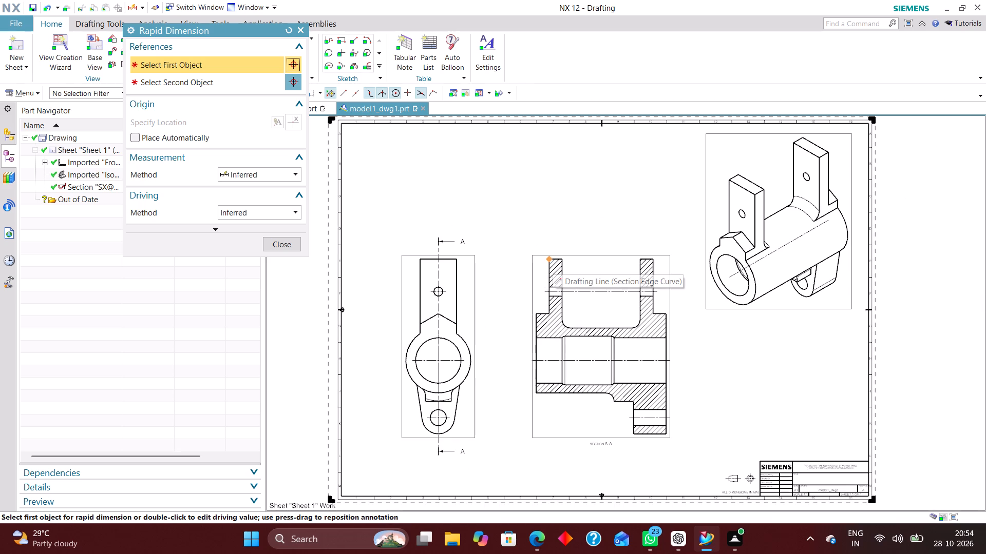
click(549, 260)
click(652, 260)
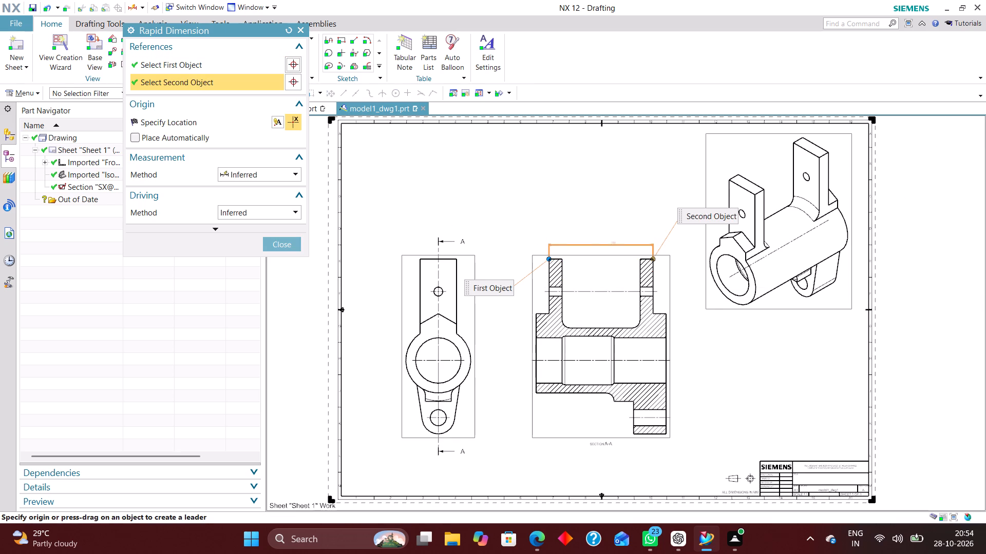
click(604, 231)
Dimension the cylindrical body's overall length in section view A-A, placing it above the dimension across the arms.
scroll(541, 318, up, 2)
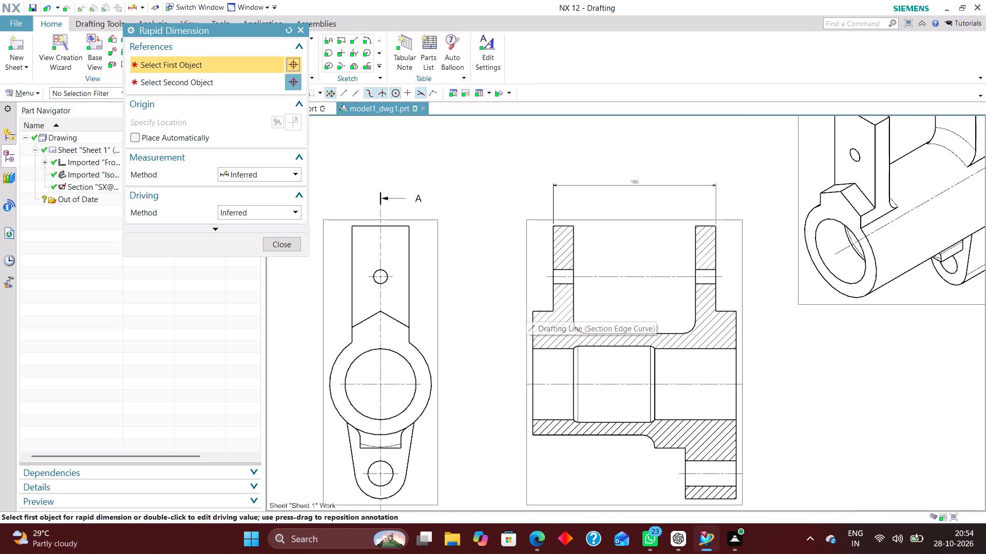
click(532, 308)
click(736, 313)
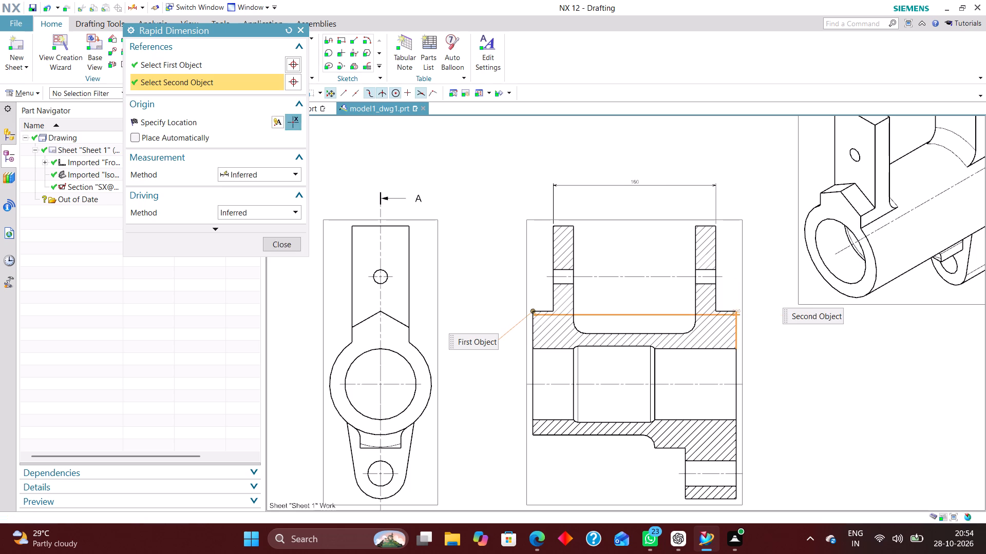
click(639, 157)
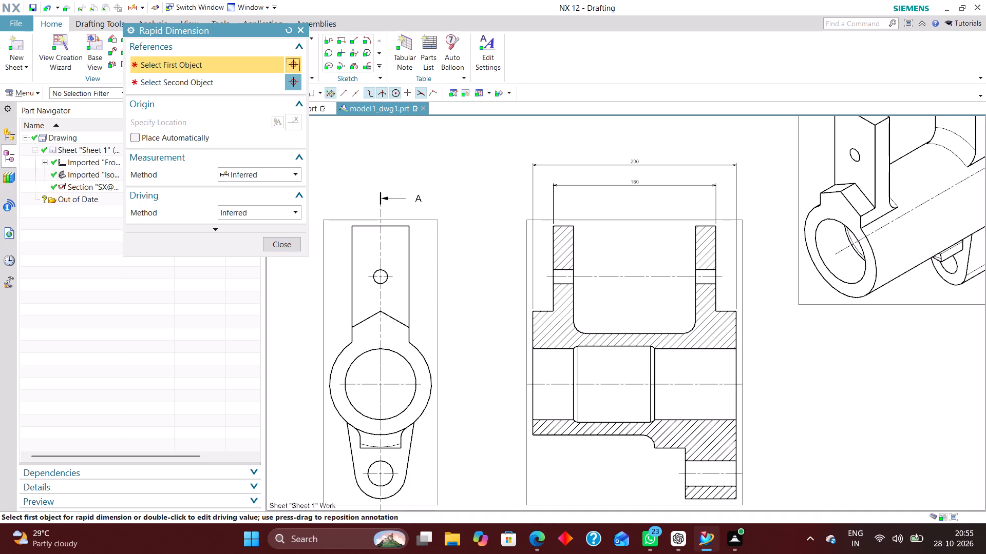
Dimension the left upper arm's thickness, placed just above its top edge in section view A-A.
click(557, 225)
click(576, 224)
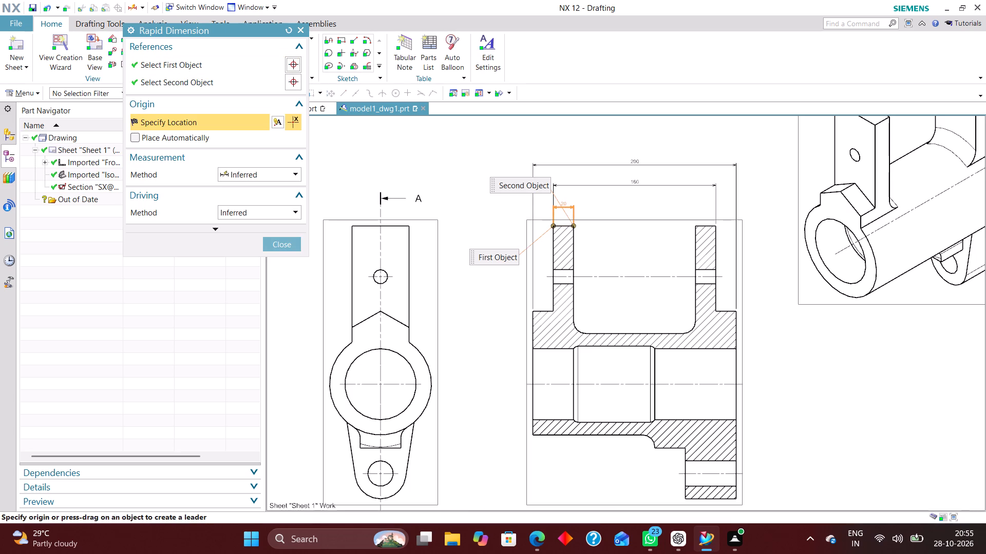
click(564, 203)
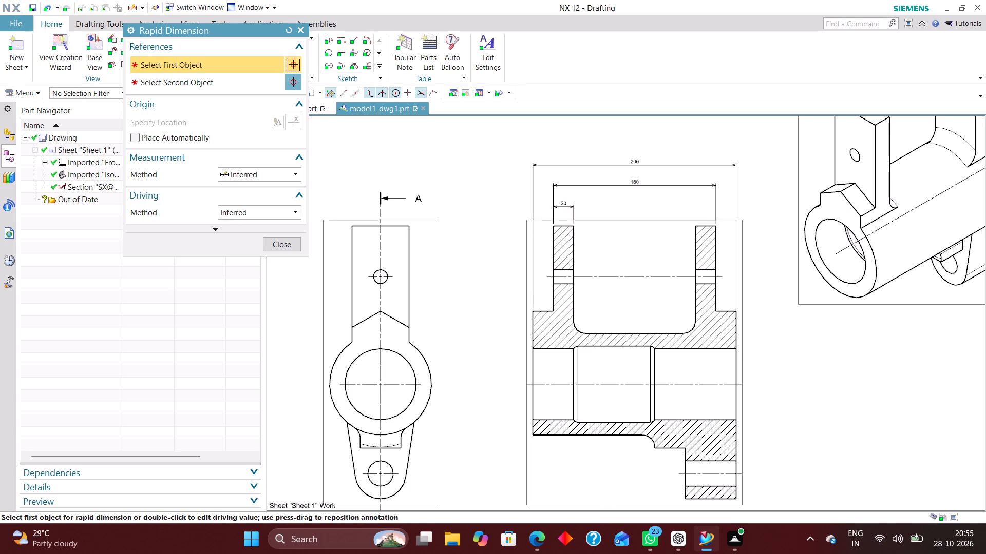
Dimension the cross hole's diameter vertically at the left upper arm's inner face in the section view.
scroll(576, 290, up, 4)
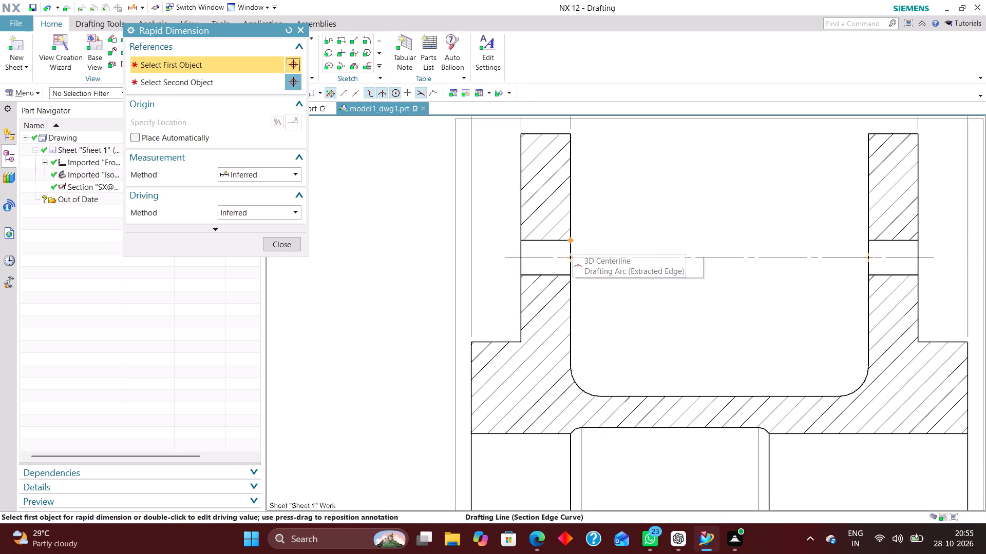
click(572, 241)
click(574, 274)
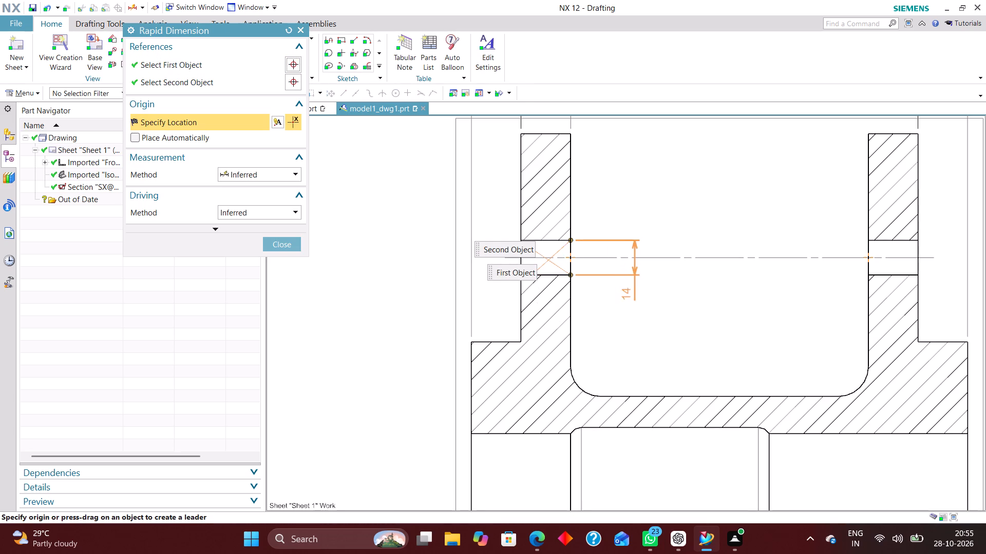
click(624, 315)
Dimension the right upper arm's thickness, placed above its top edge in section view A-A.
scroll(637, 325, down, 1)
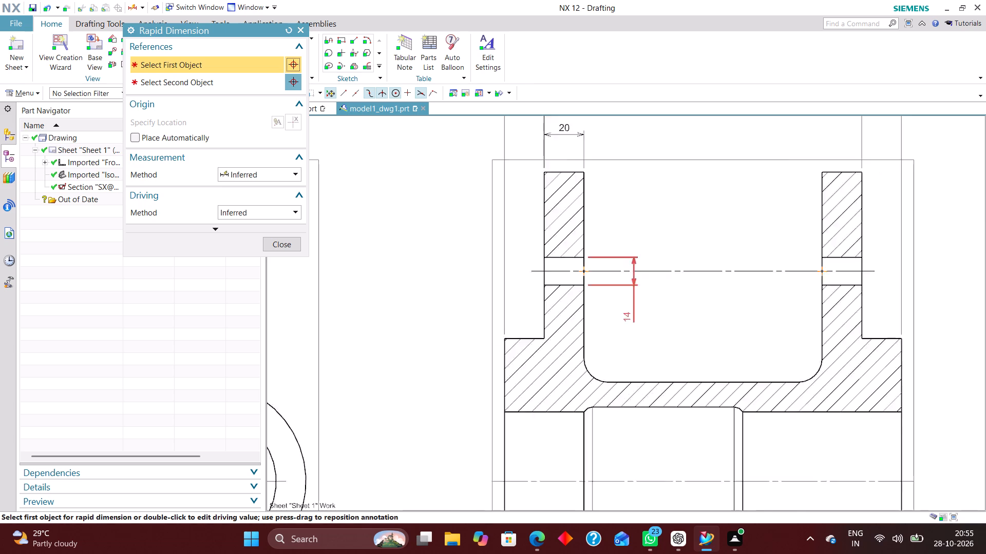
scroll(636, 325, down, 2)
scroll(756, 225, up, 3)
click(752, 227)
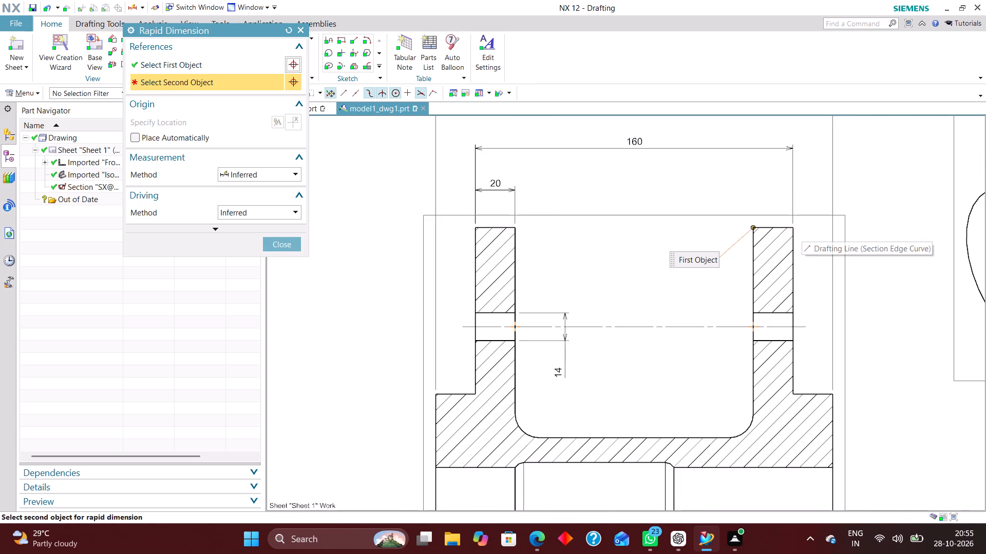
click(792, 226)
click(772, 174)
Dimension the main bore's diameter vertically at the body's left end, placed to the left of section view A-A.
scroll(607, 207, down, 3)
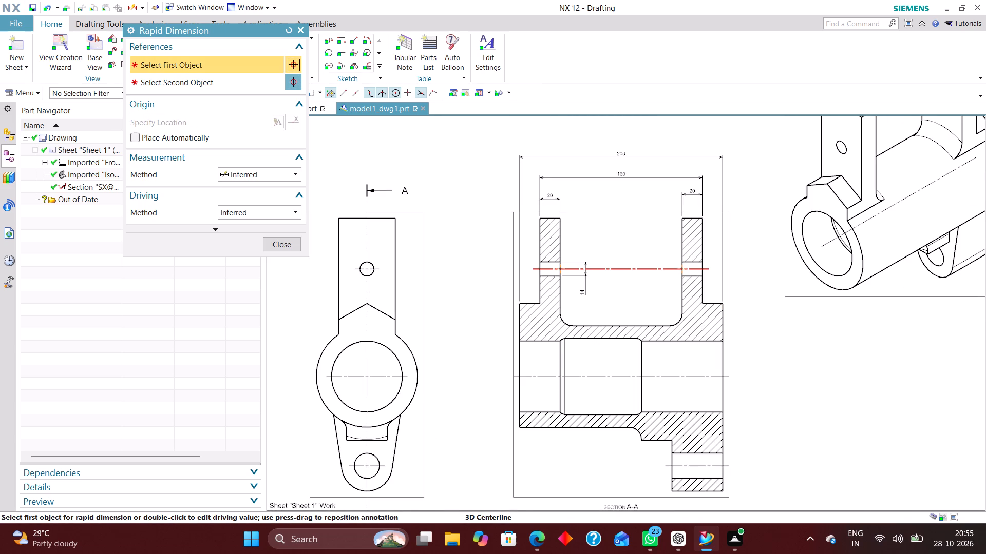
scroll(705, 265, down, 2)
scroll(584, 329, up, 4)
click(590, 299)
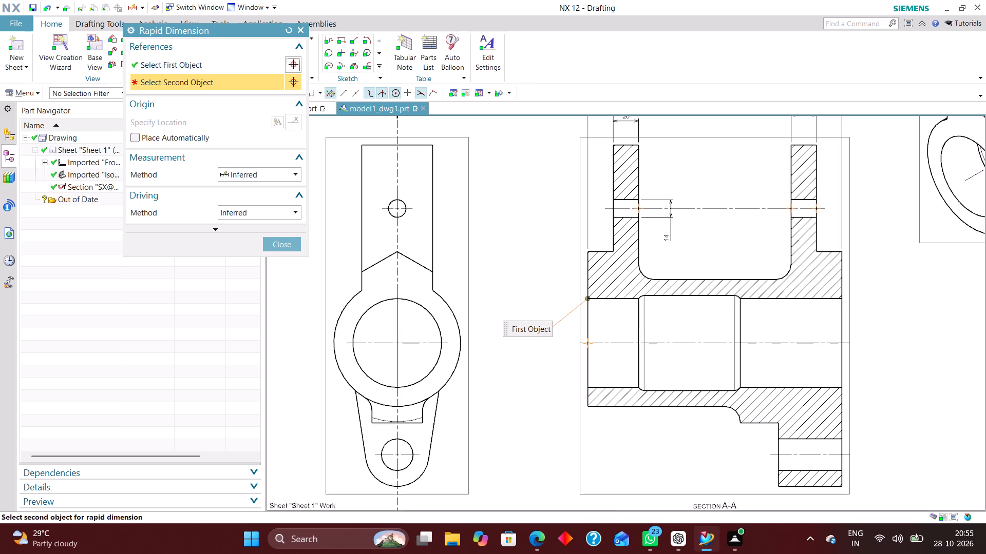
click(589, 386)
click(528, 348)
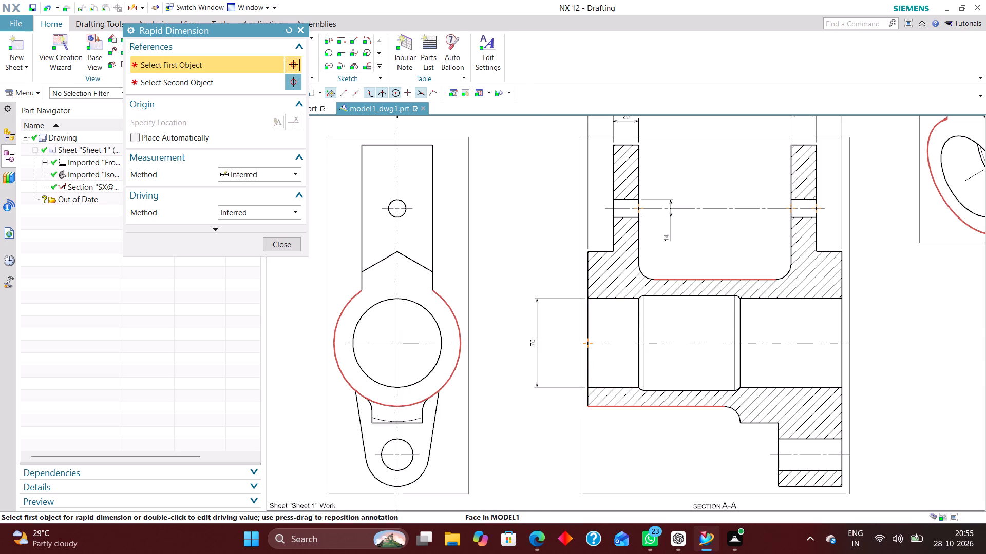
scroll(566, 318, down, 2)
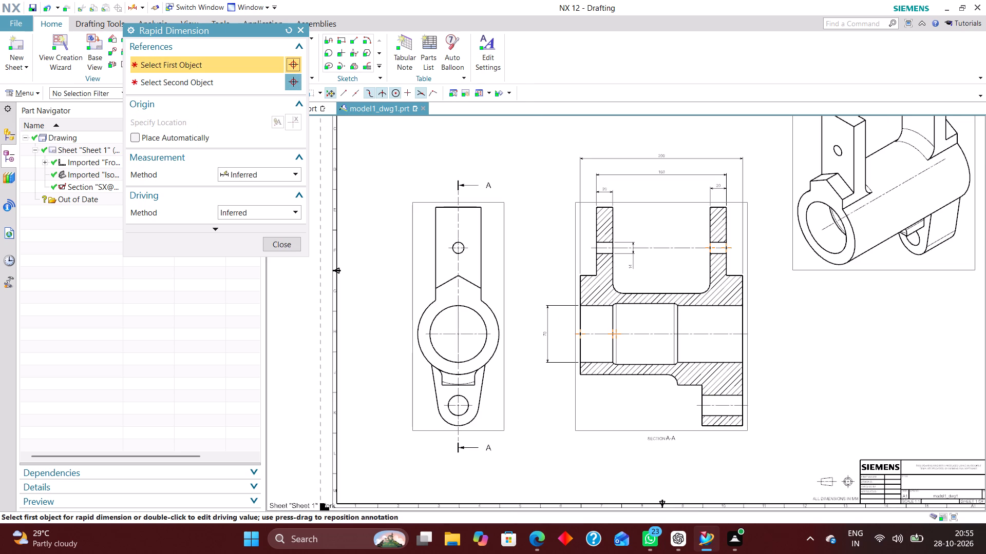
scroll(611, 309, up, 1)
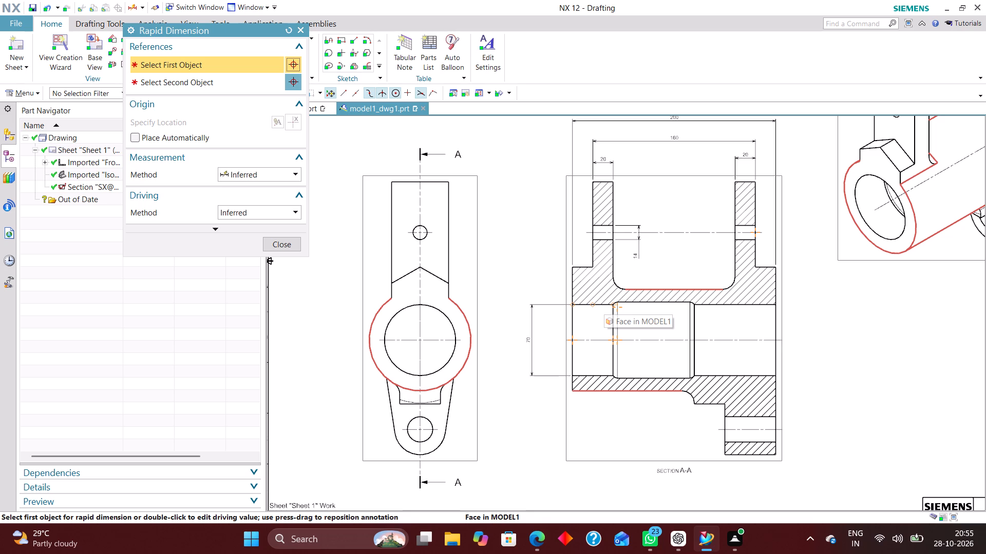
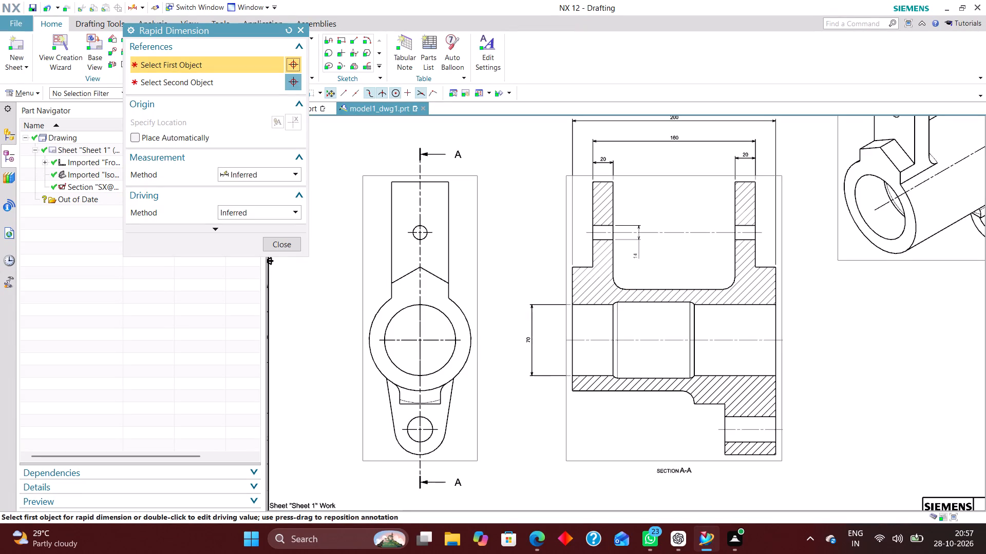
Dimension the length of the main bore's central recess, placed inside the recess in section view A-A.
scroll(527, 321, down, 2)
scroll(625, 368, up, 5)
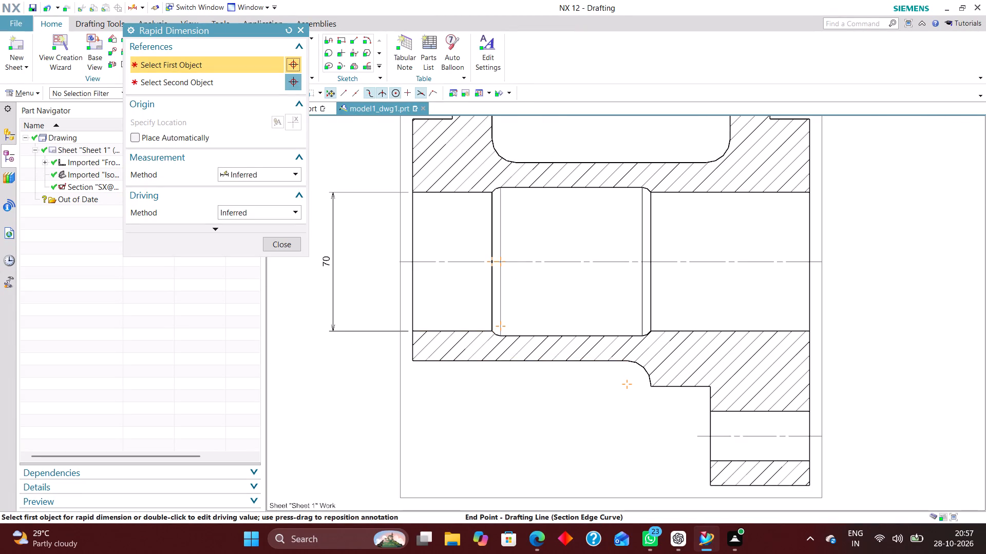
click(490, 329)
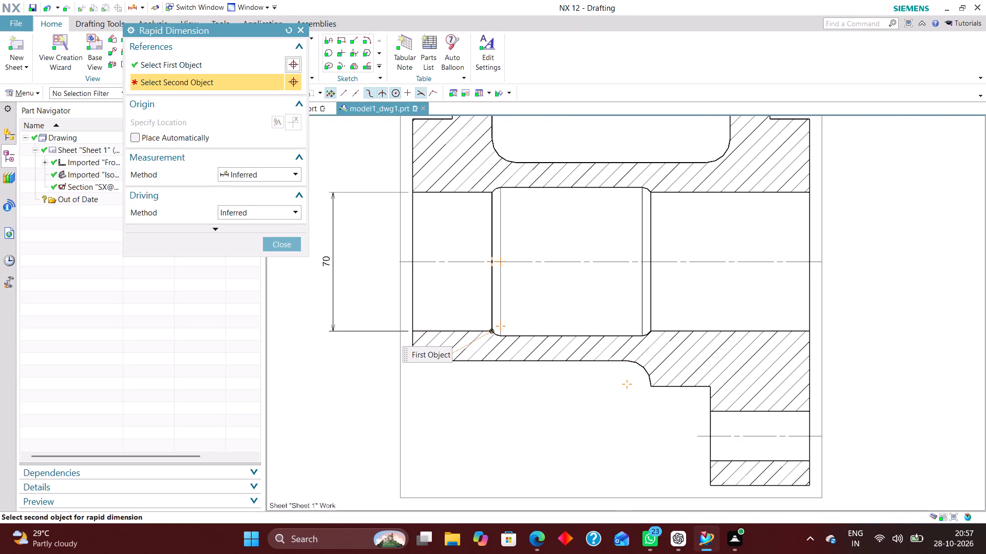
click(652, 330)
click(572, 273)
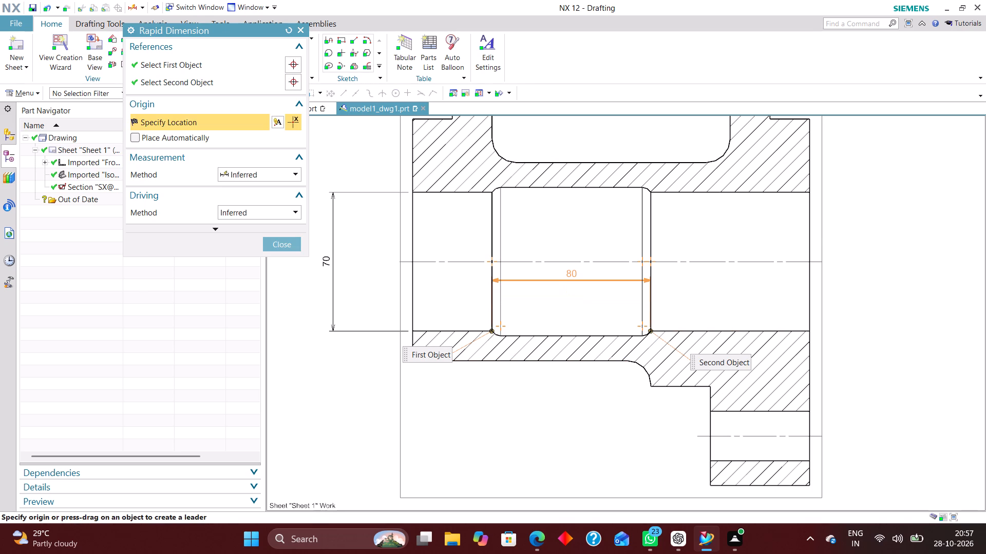
Dimension the horizontal distance from the body's left end face to the start of the recess, placed below the body in section view A-A.
scroll(541, 326, down, 2)
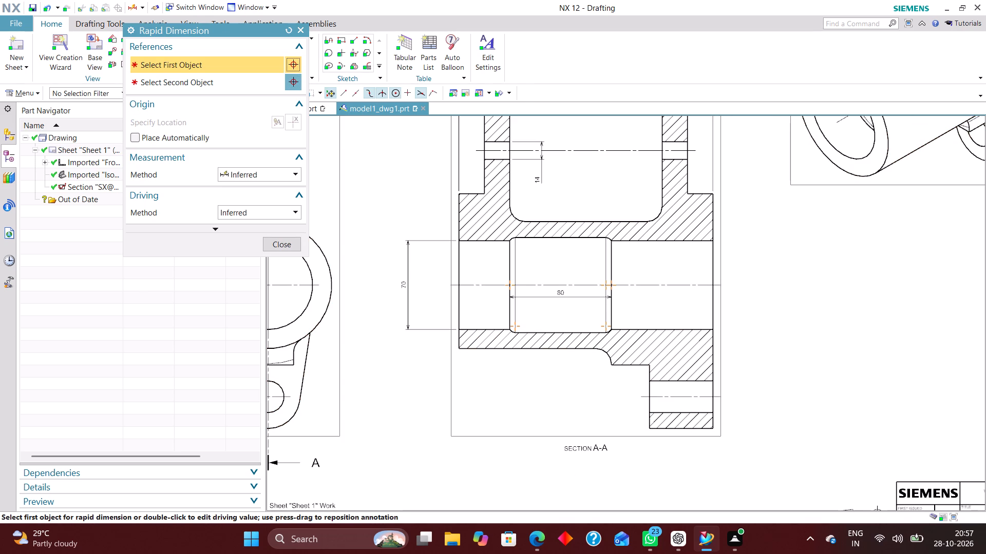
click(462, 328)
click(508, 329)
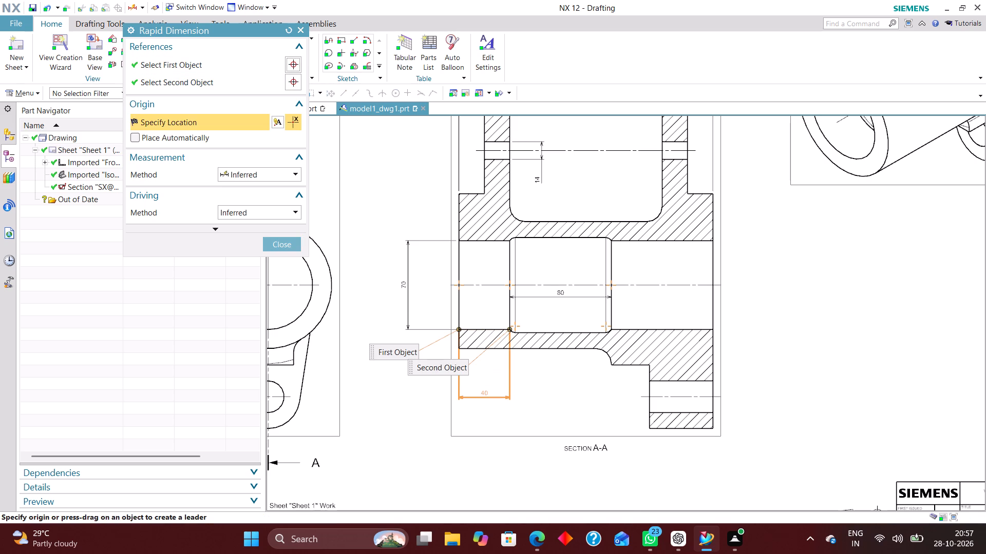
click(484, 397)
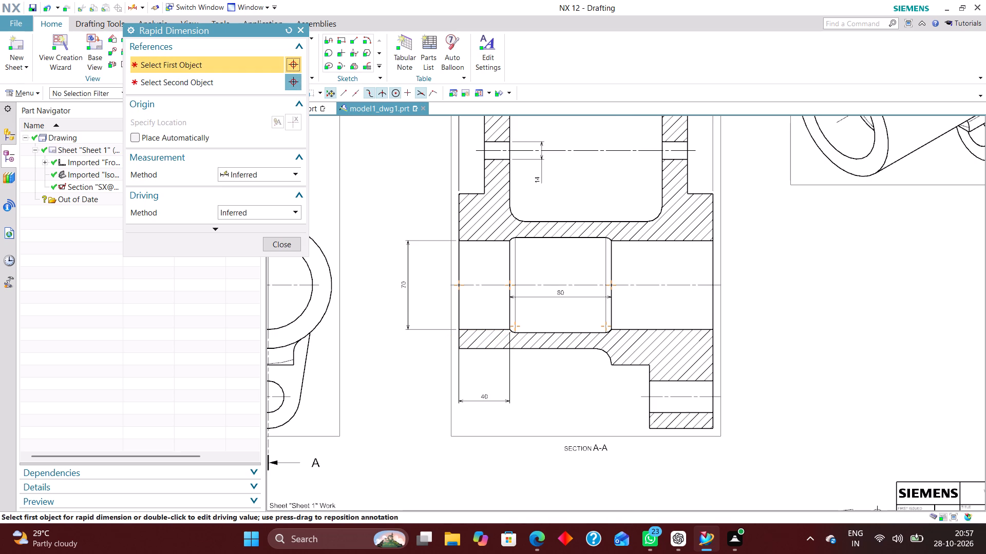
Dimension the lower lug hole's full diameter vertically between its two edges, placed to the right of section view A-A.
scroll(713, 395, up, 2)
click(715, 373)
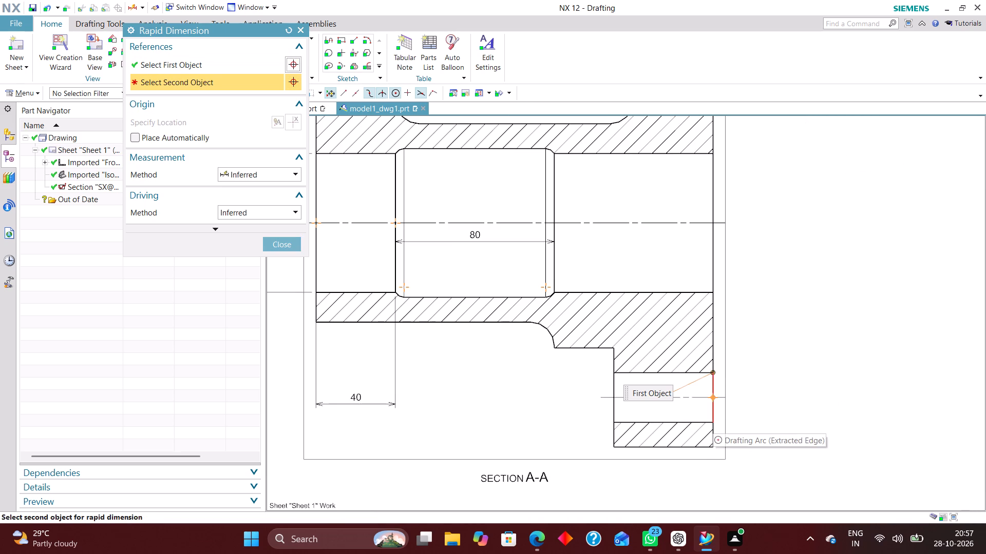
click(712, 420)
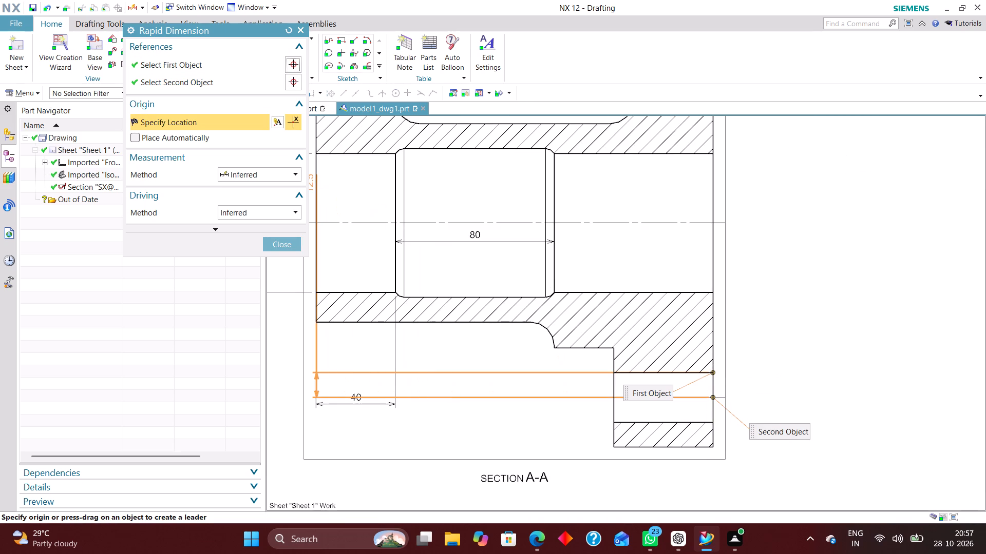
click(223, 85)
click(713, 423)
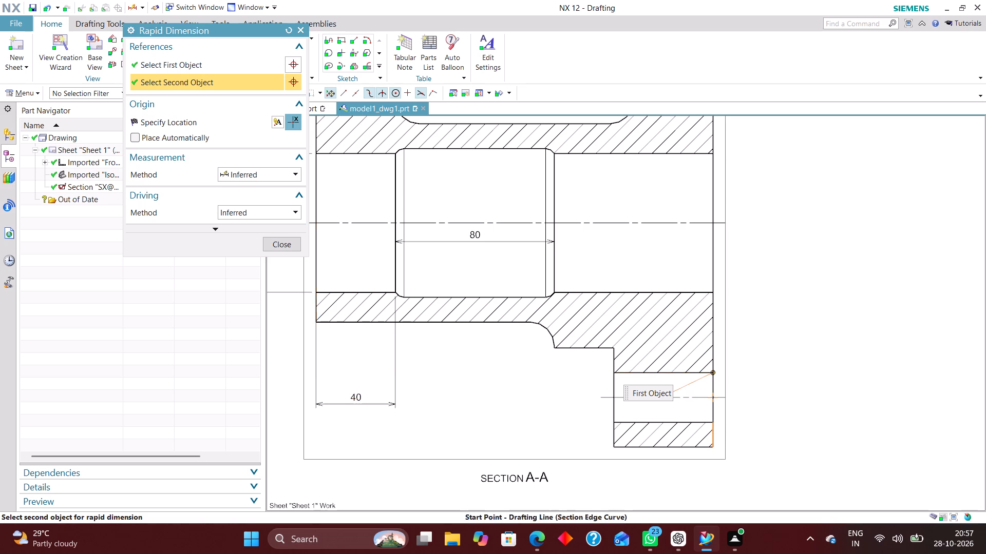
click(824, 399)
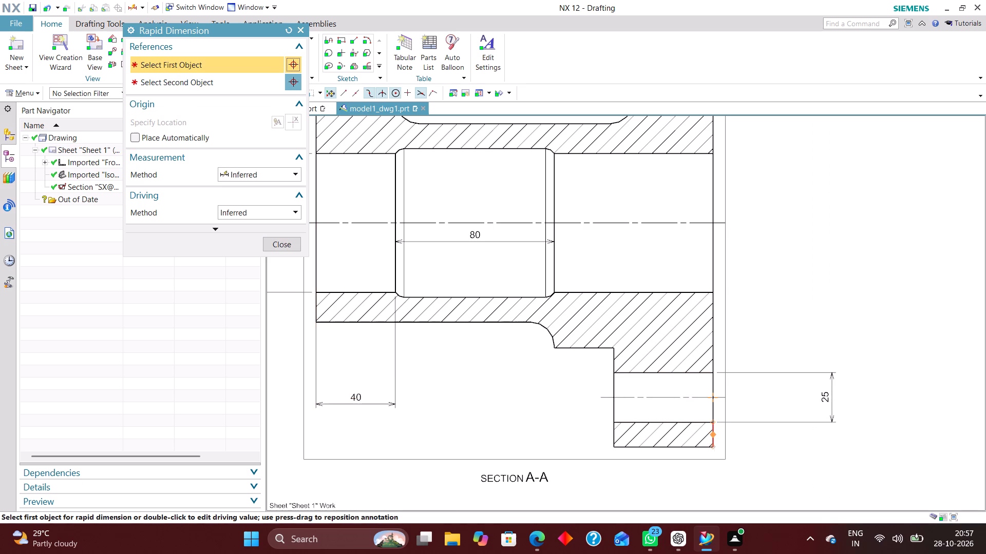
Dimension the body's outer diameter vertically between its upper and lower outer edges, placed to the right of section view A-A.
scroll(703, 414, down, 4)
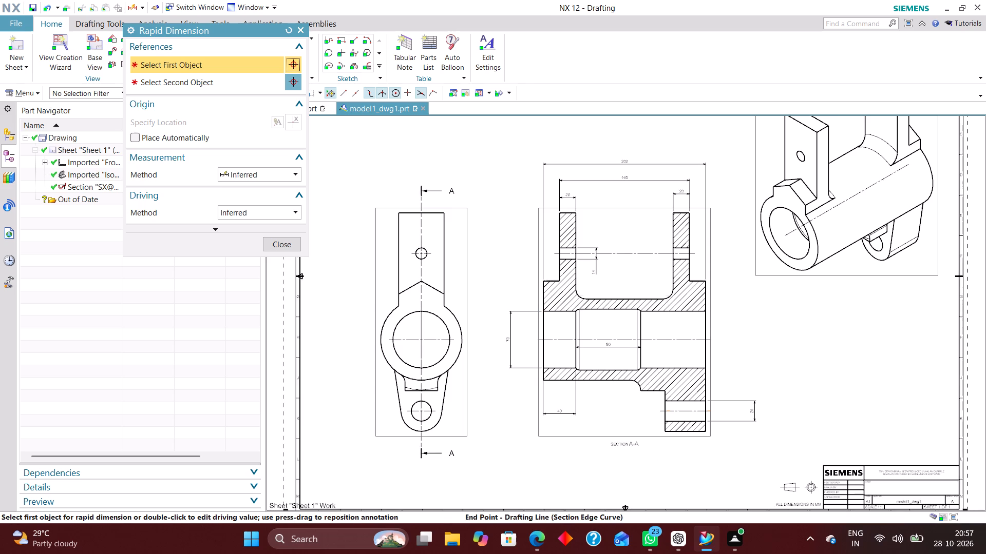
scroll(604, 366, up, 3)
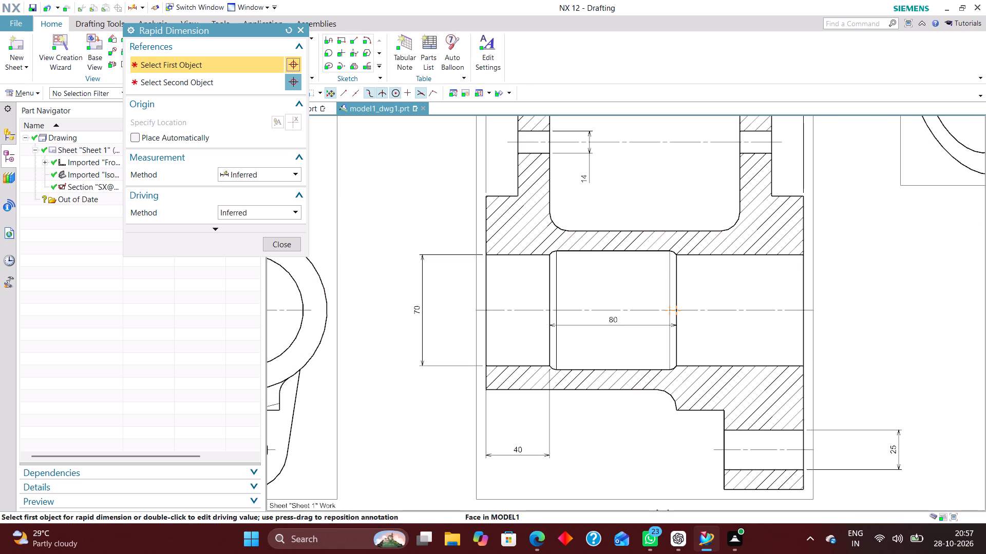
click(643, 229)
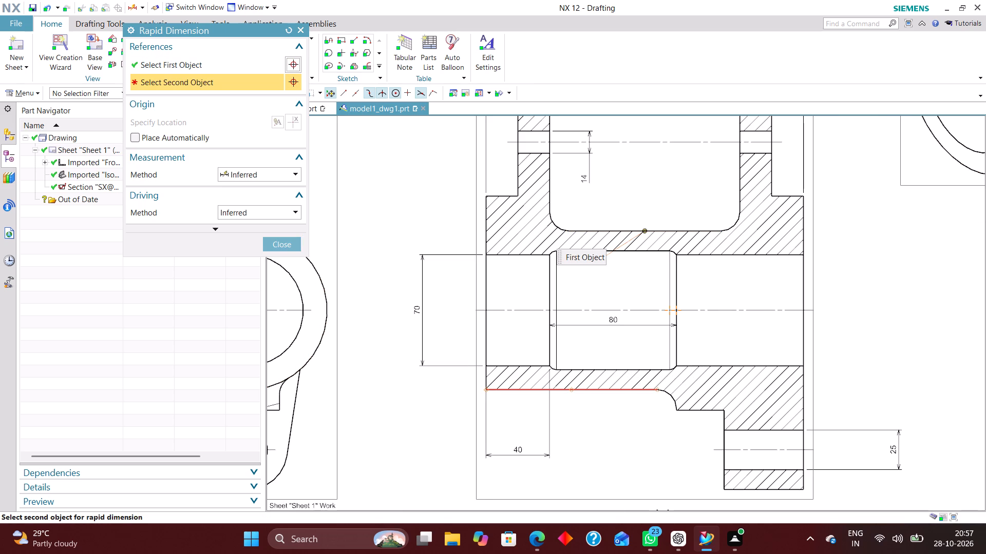
click(653, 389)
click(855, 311)
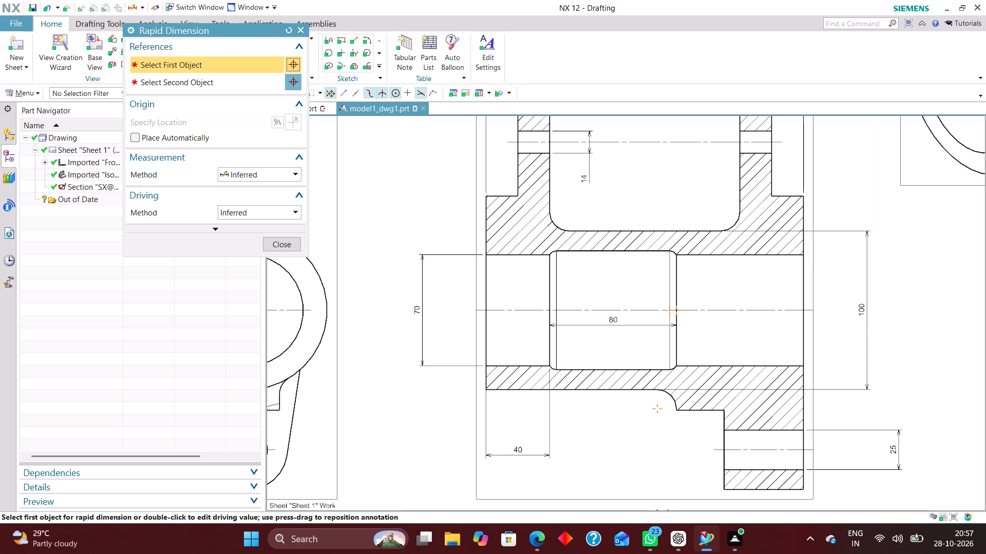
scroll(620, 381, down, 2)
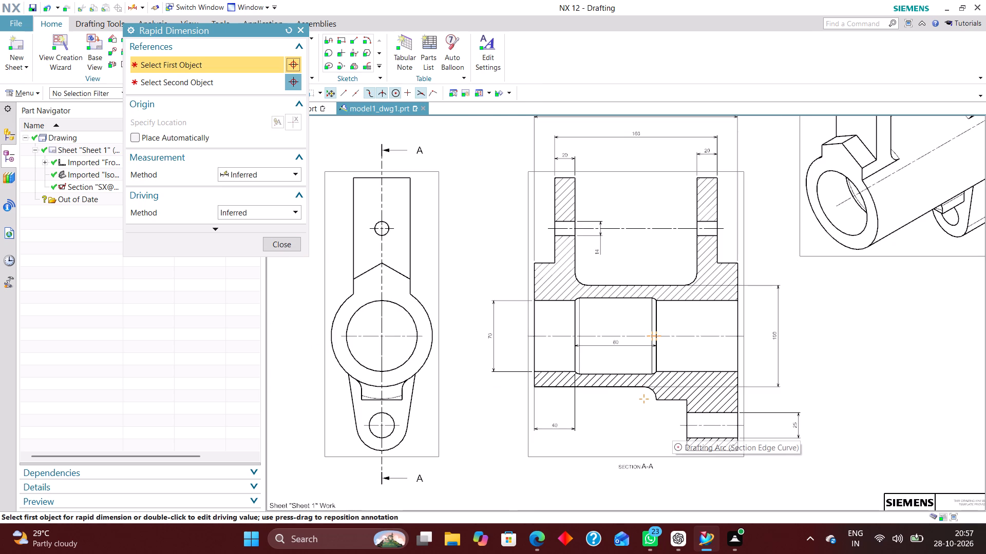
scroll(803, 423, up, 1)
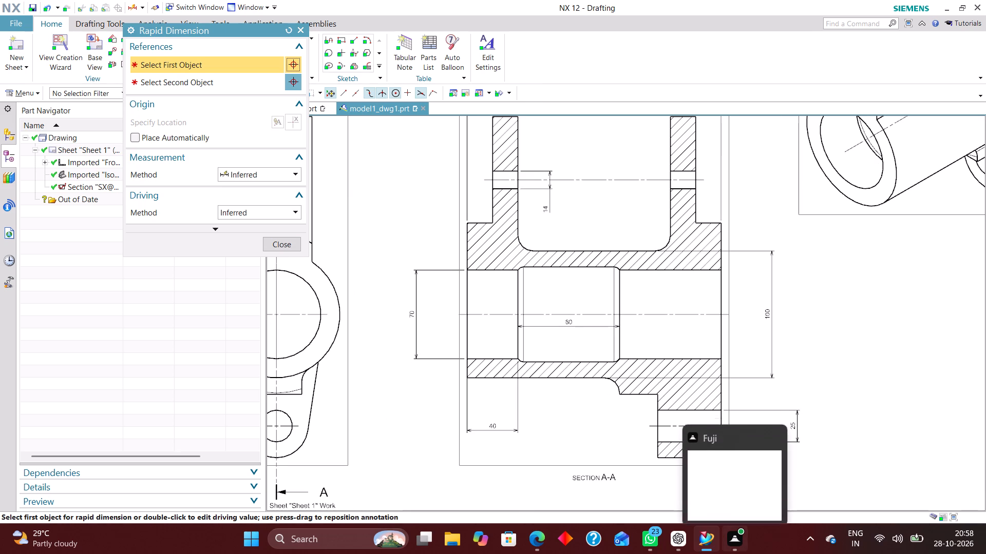
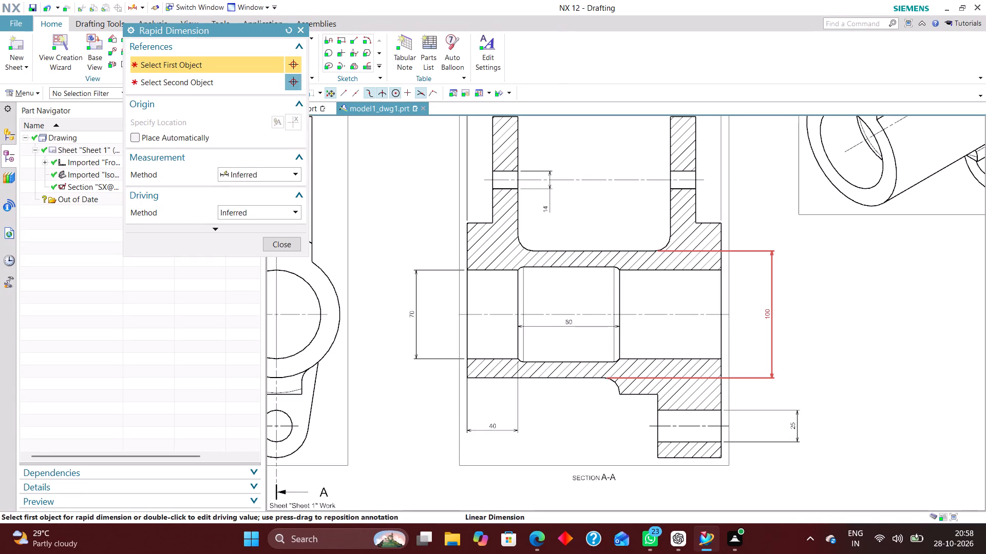
Dimension the horizontal length of the step between the lower fillet and the lug's inner face, placed below section view A-A.
scroll(669, 357, down, 1)
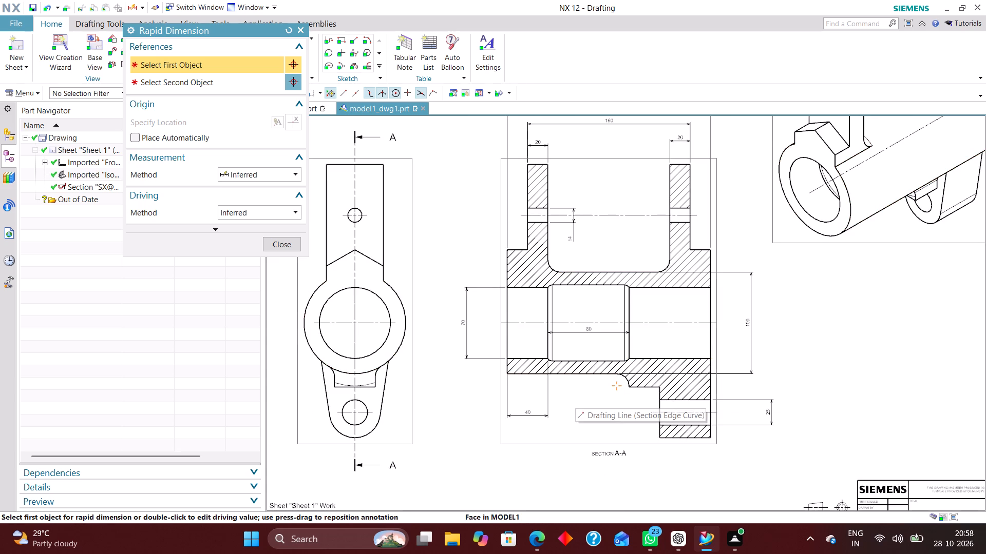
scroll(509, 386, up, 3)
scroll(707, 366, down, 2)
scroll(730, 393, up, 1)
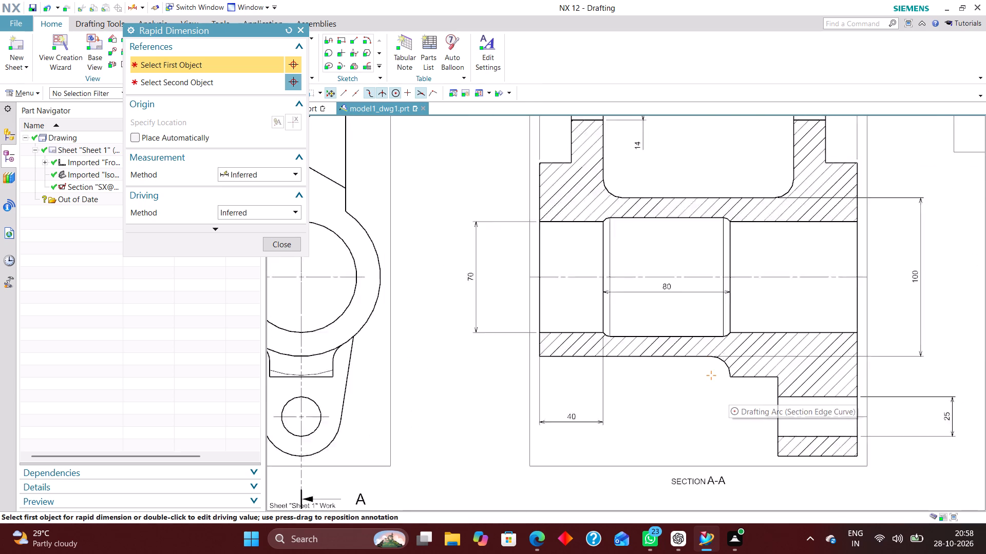
scroll(730, 394, up, 1)
click(728, 375)
click(789, 374)
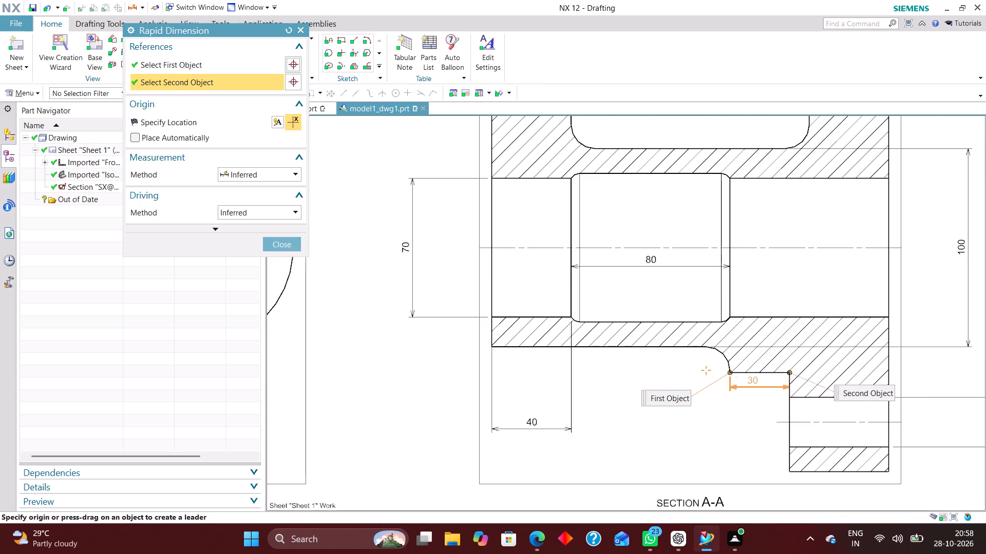
scroll(749, 391, down, 2)
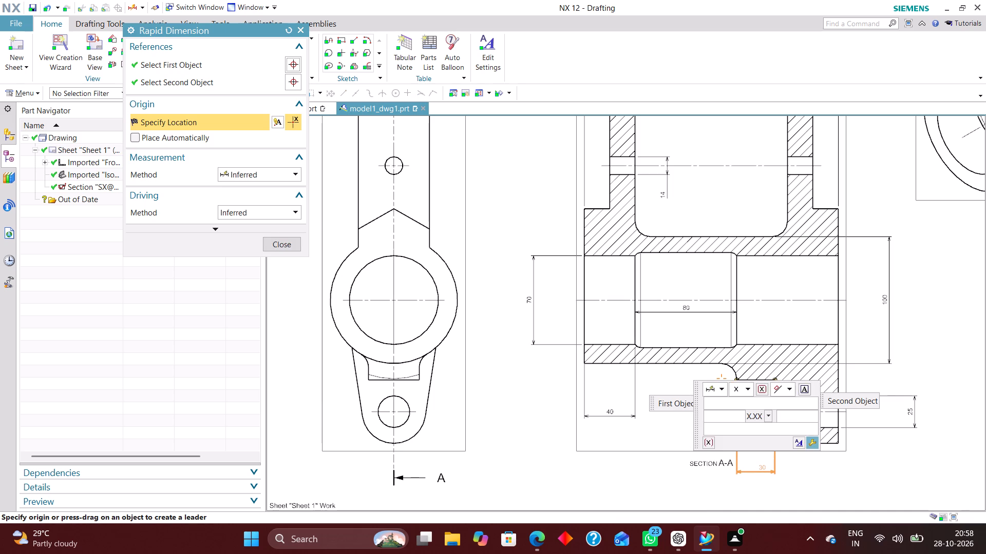
click(755, 481)
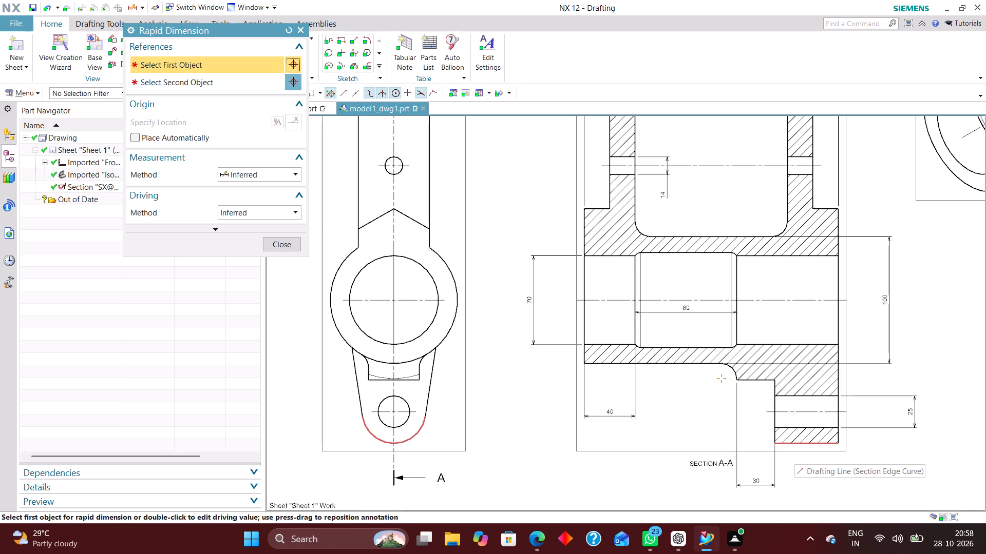
Dimension the lower lug's horizontal thickness between its bottom corners, placed below section view A-A.
scroll(762, 401, down, 1)
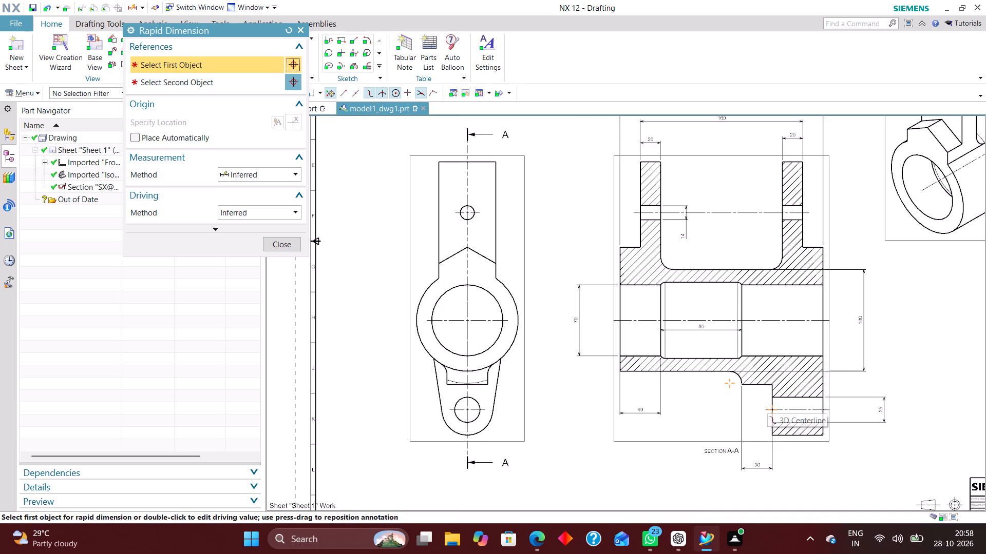
scroll(820, 446, up, 2)
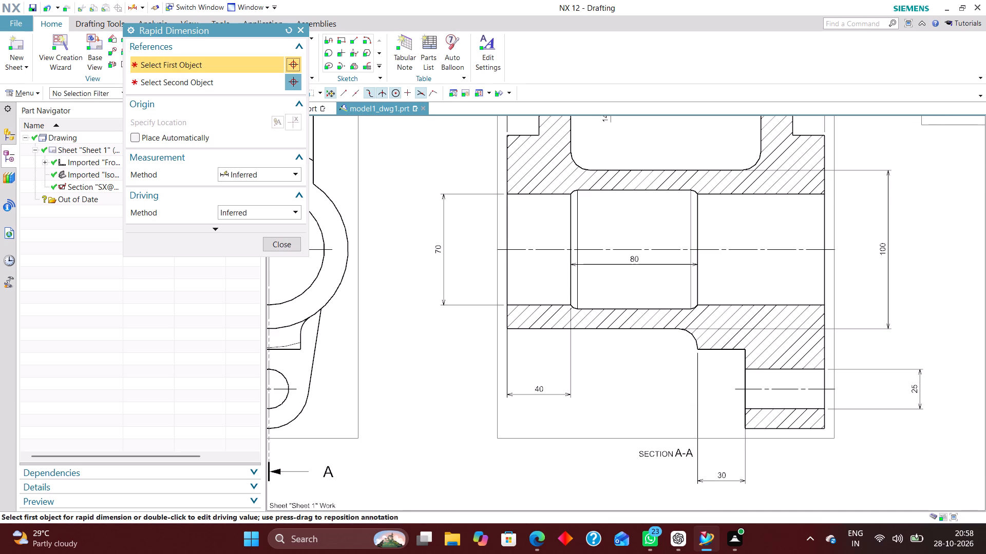
click(743, 429)
click(823, 429)
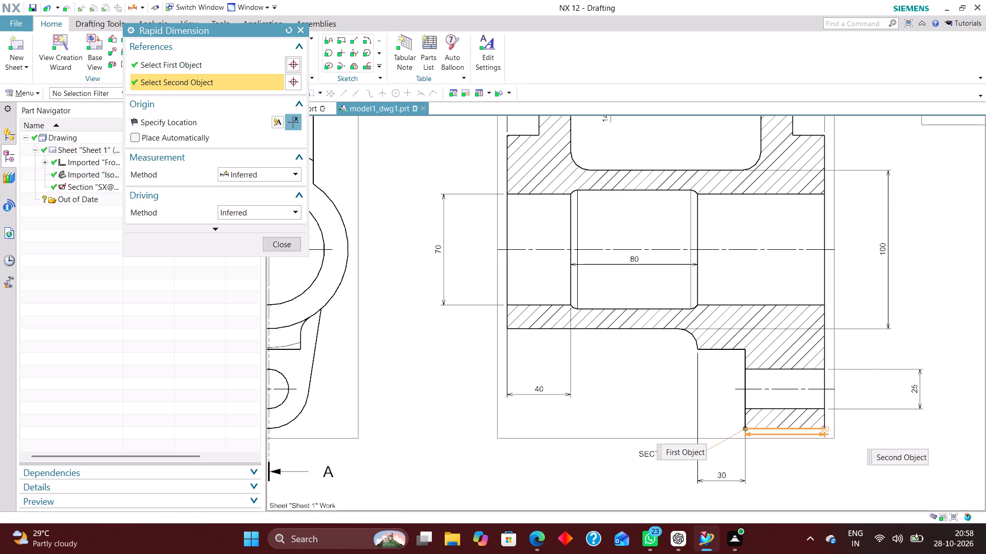
click(780, 493)
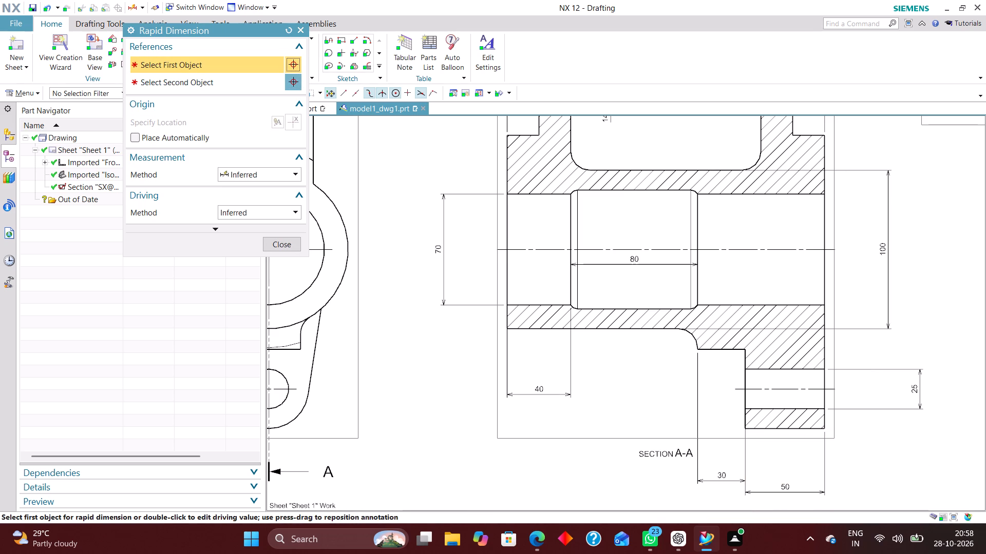
scroll(675, 429, down, 1)
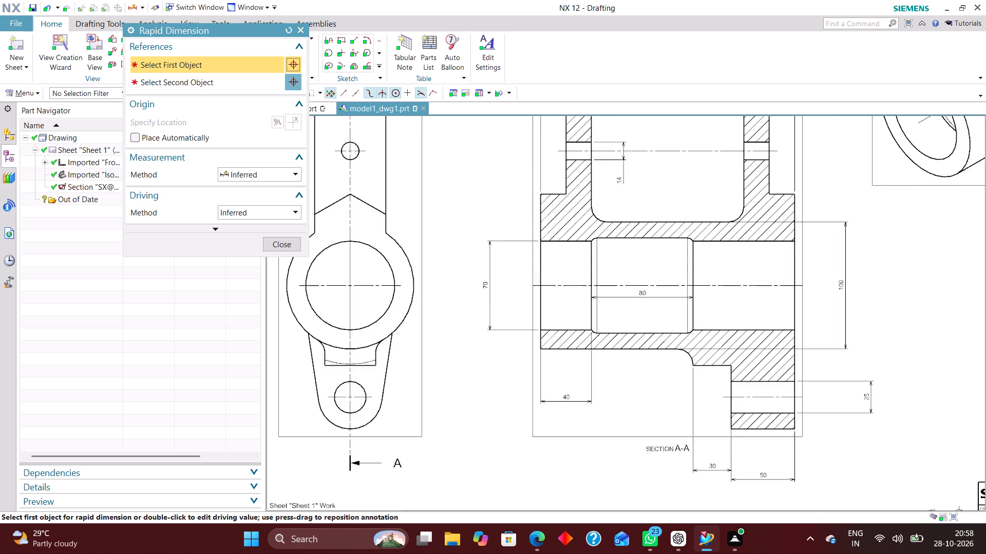
scroll(674, 429, down, 1)
scroll(622, 415, down, 3)
scroll(701, 370, up, 3)
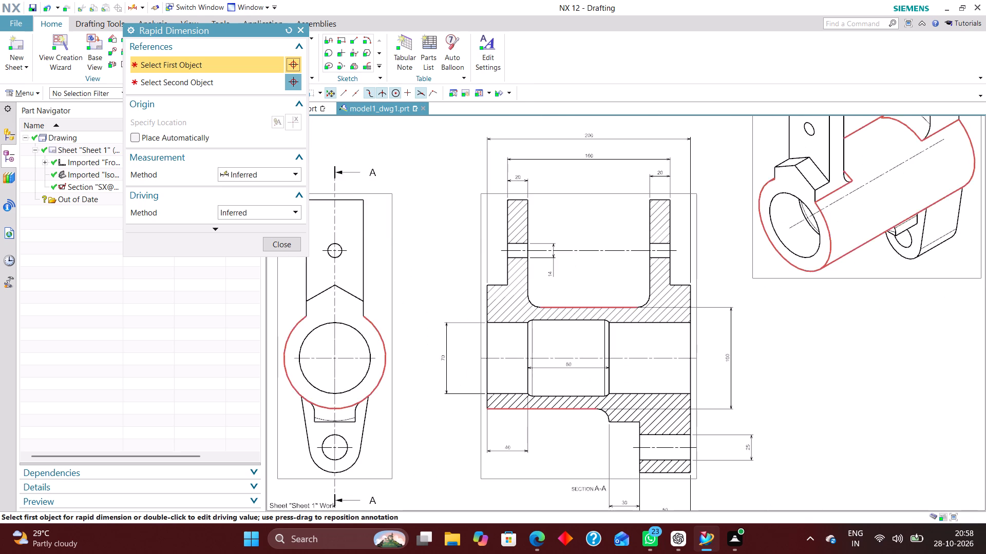
scroll(657, 387, down, 2)
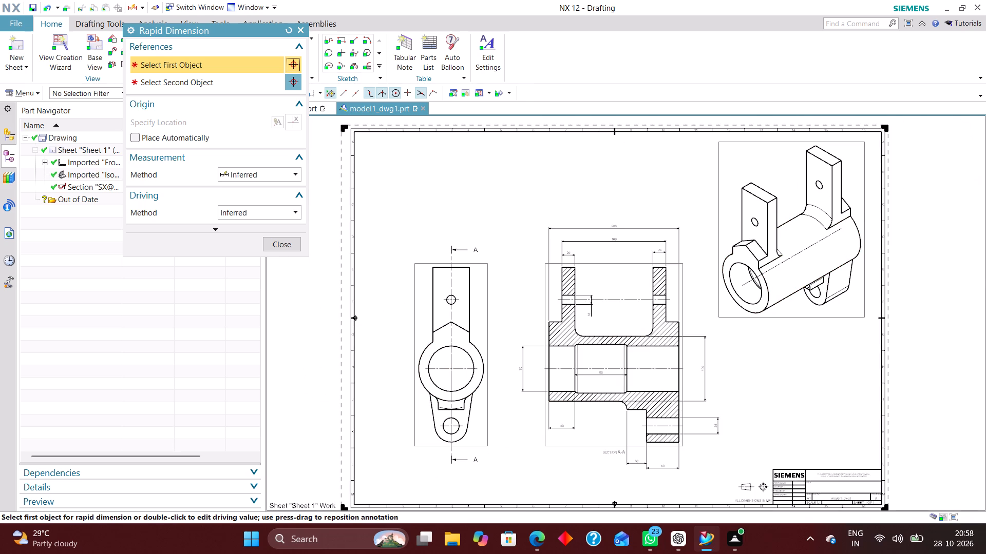
click(286, 243)
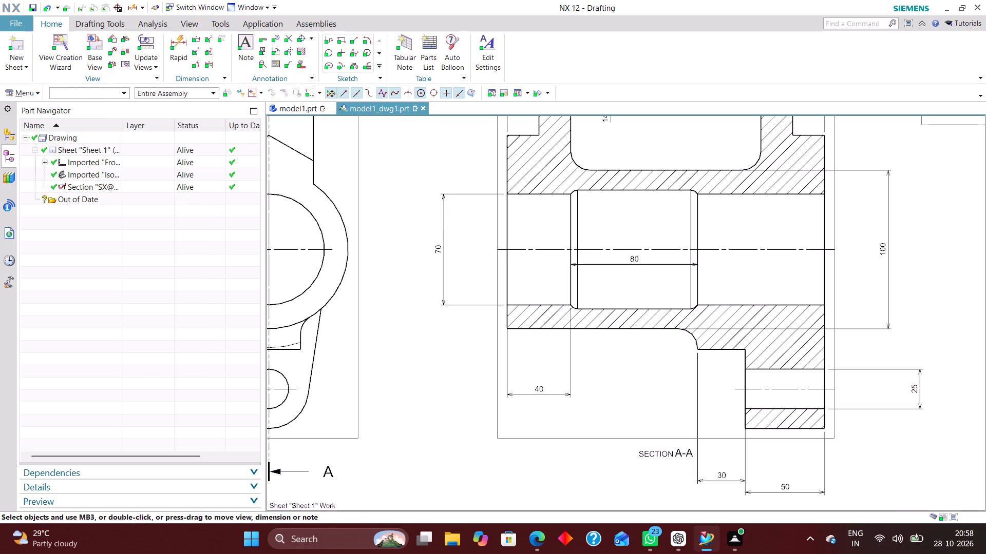
Change the main bore's vertical dimension in section view A-A to the Cylindrical measurement method.
double_click(442, 251)
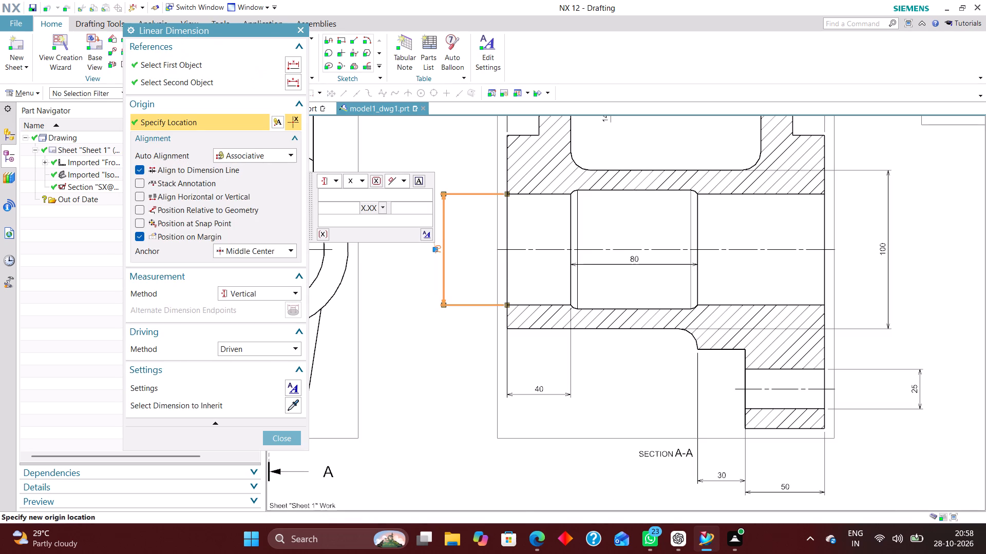
click(270, 294)
click(266, 348)
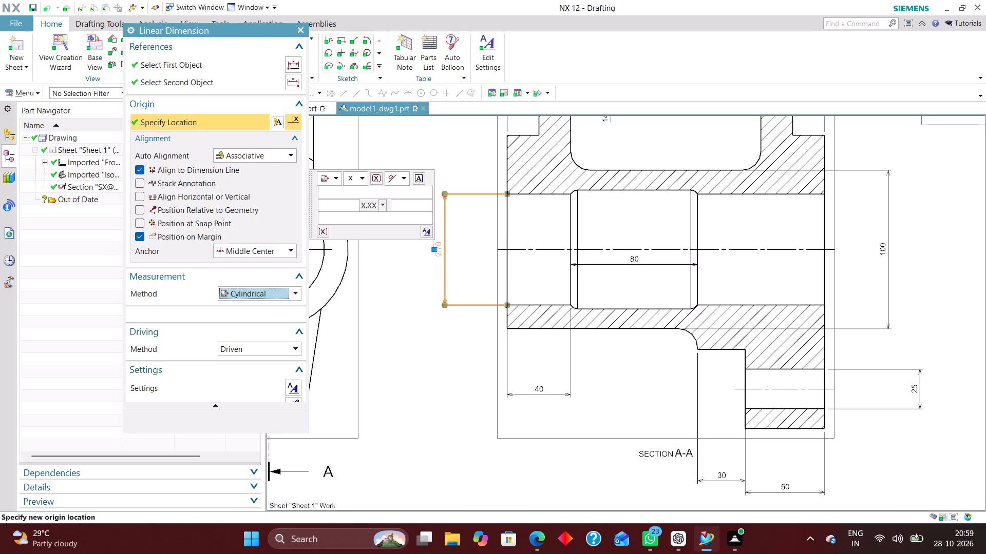
click(289, 421)
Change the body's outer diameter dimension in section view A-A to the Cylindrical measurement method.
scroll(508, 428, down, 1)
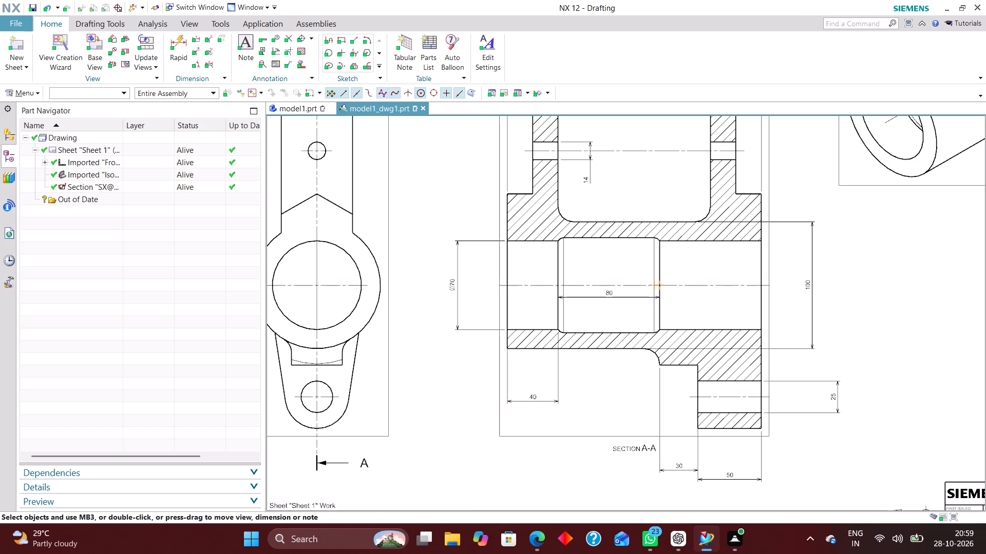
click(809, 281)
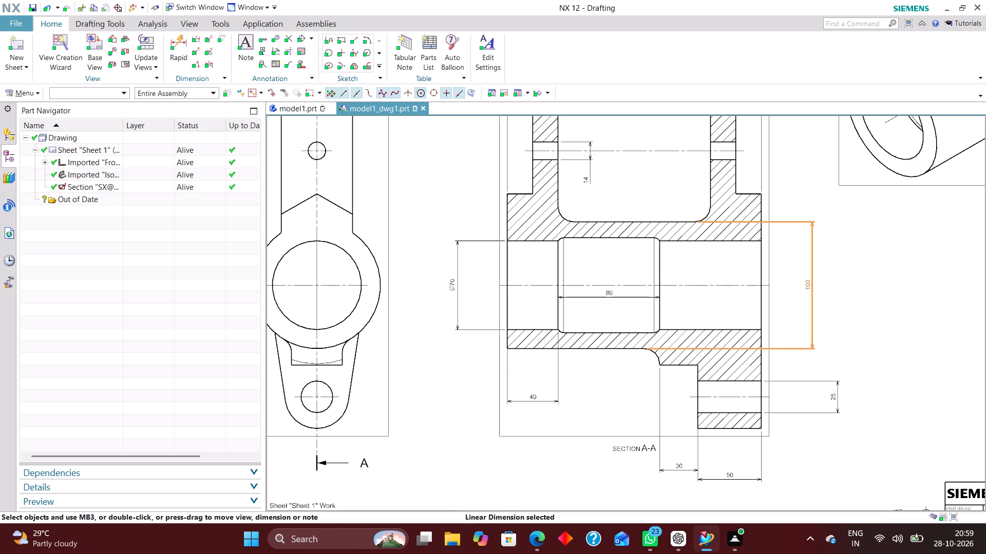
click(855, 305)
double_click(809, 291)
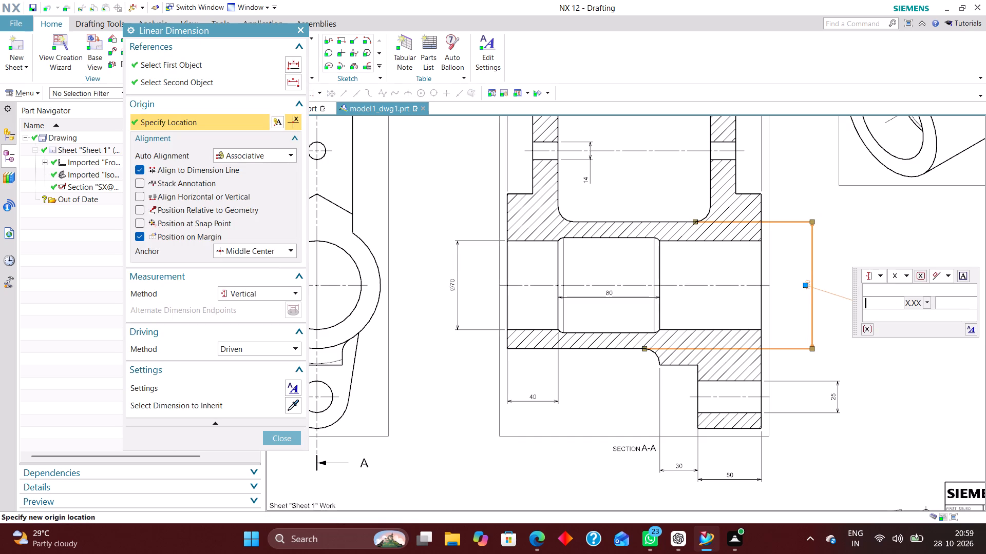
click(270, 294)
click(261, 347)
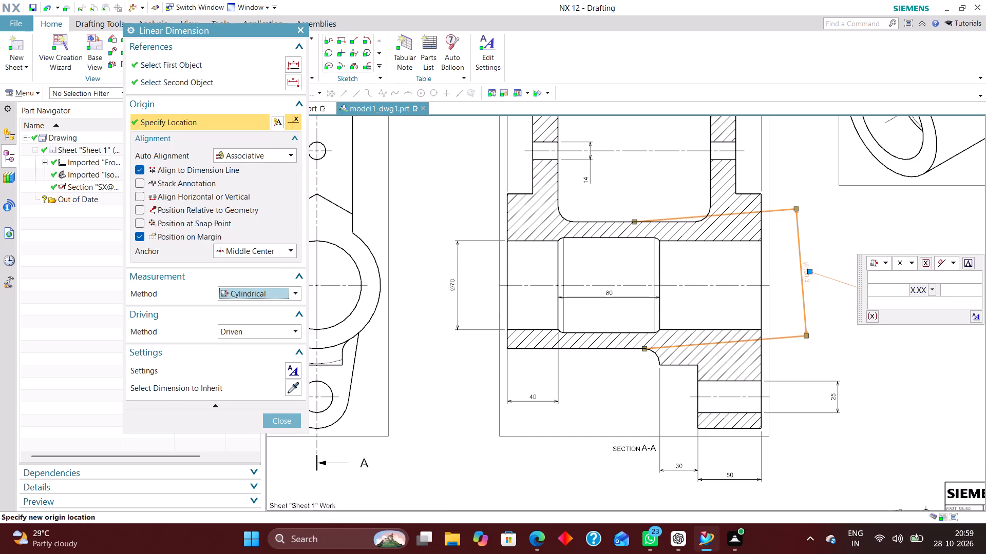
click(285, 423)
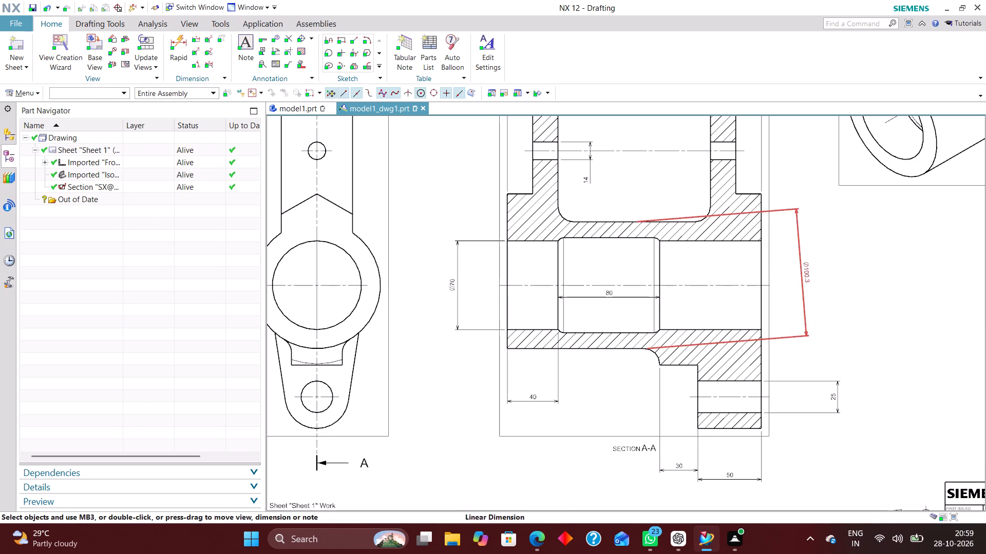
Delete the body's outer diameter dimension from section view A-A.
right_drag(808, 282, 722, 304)
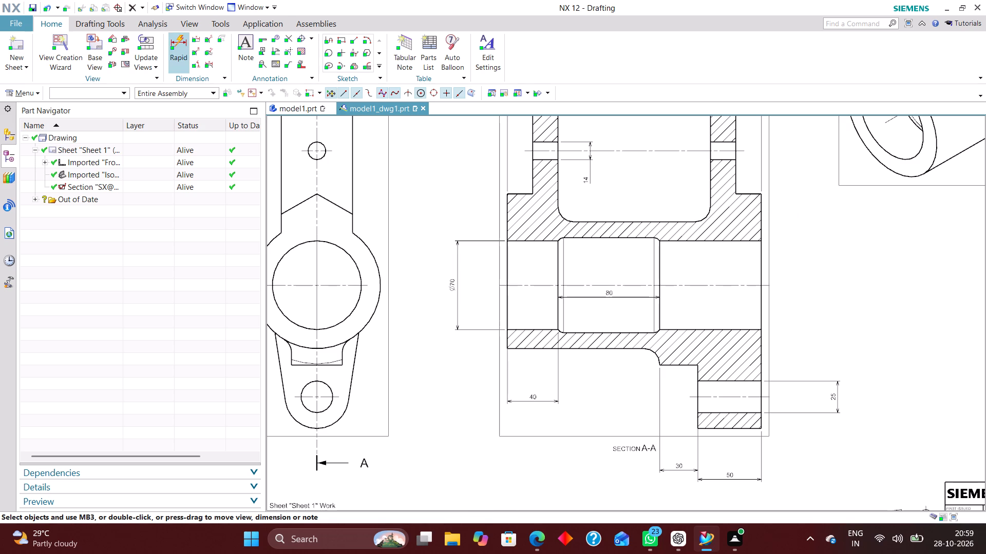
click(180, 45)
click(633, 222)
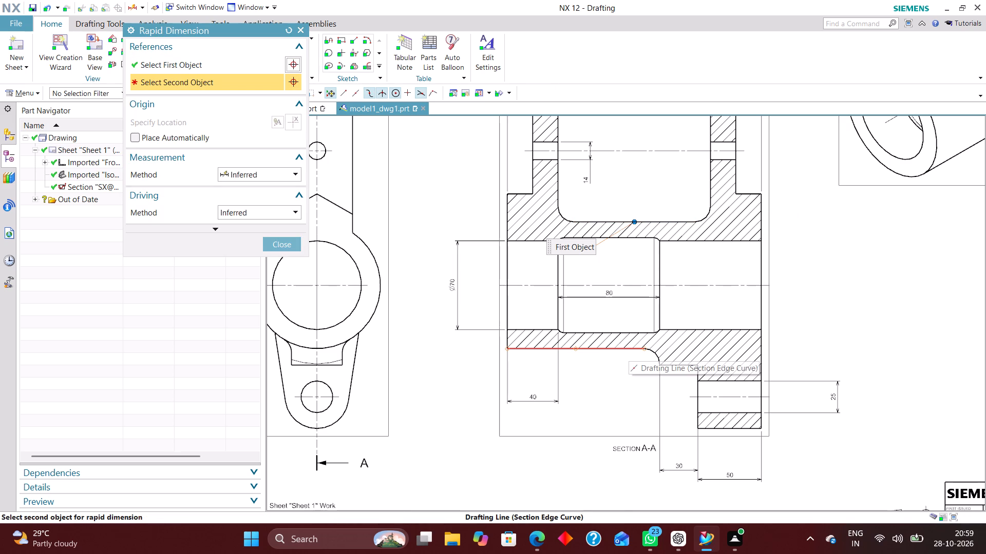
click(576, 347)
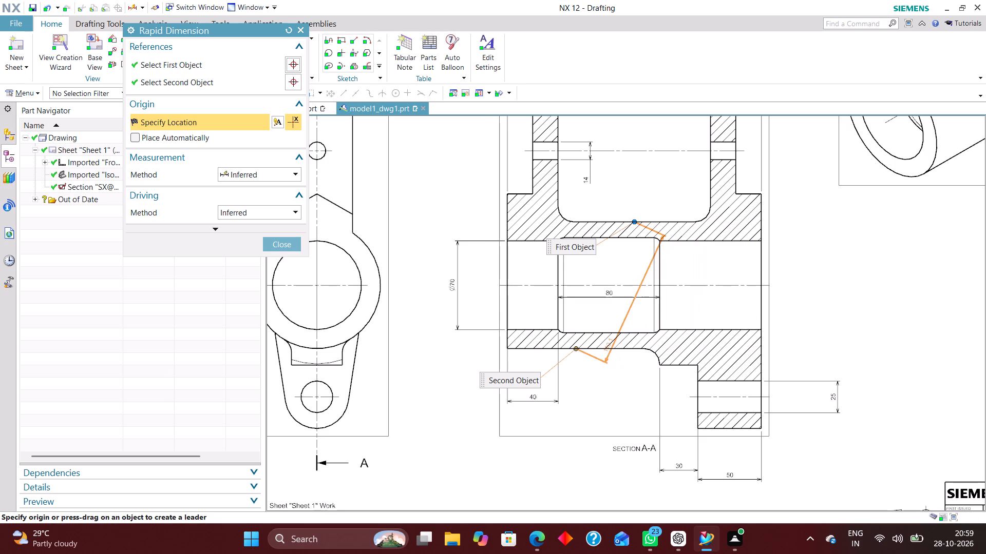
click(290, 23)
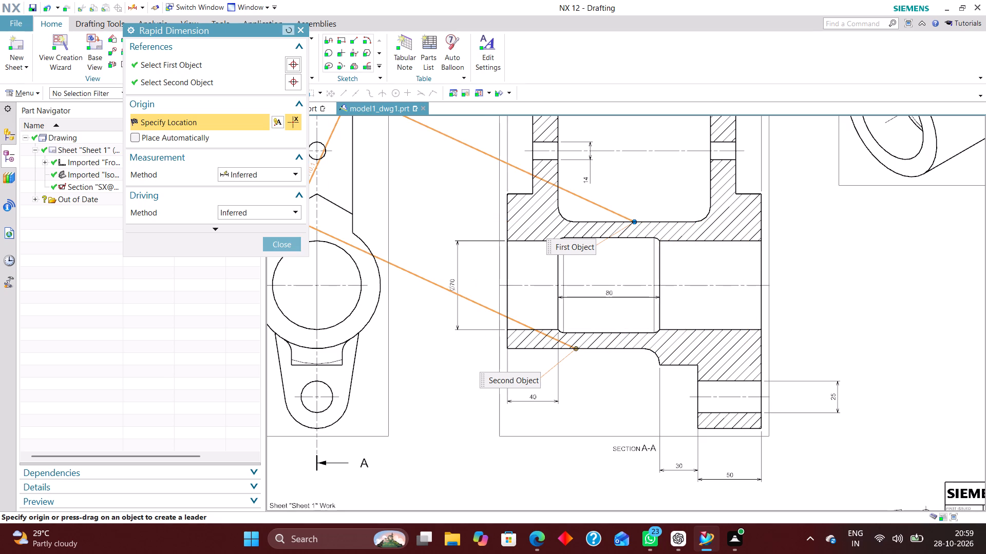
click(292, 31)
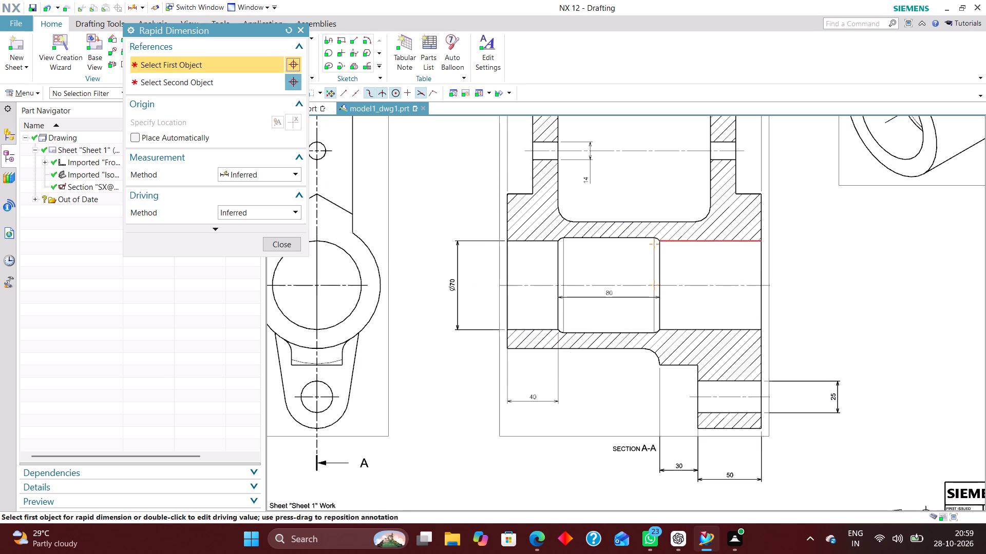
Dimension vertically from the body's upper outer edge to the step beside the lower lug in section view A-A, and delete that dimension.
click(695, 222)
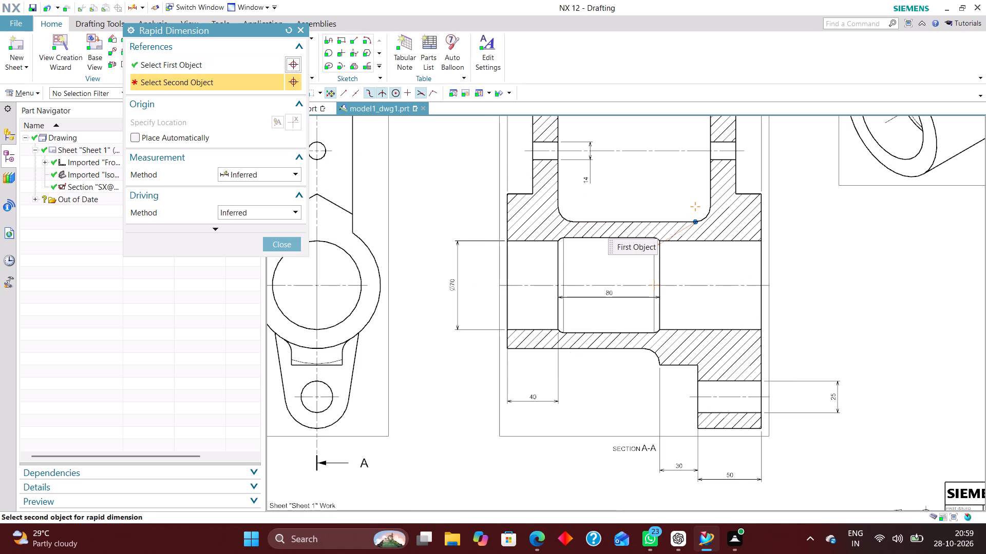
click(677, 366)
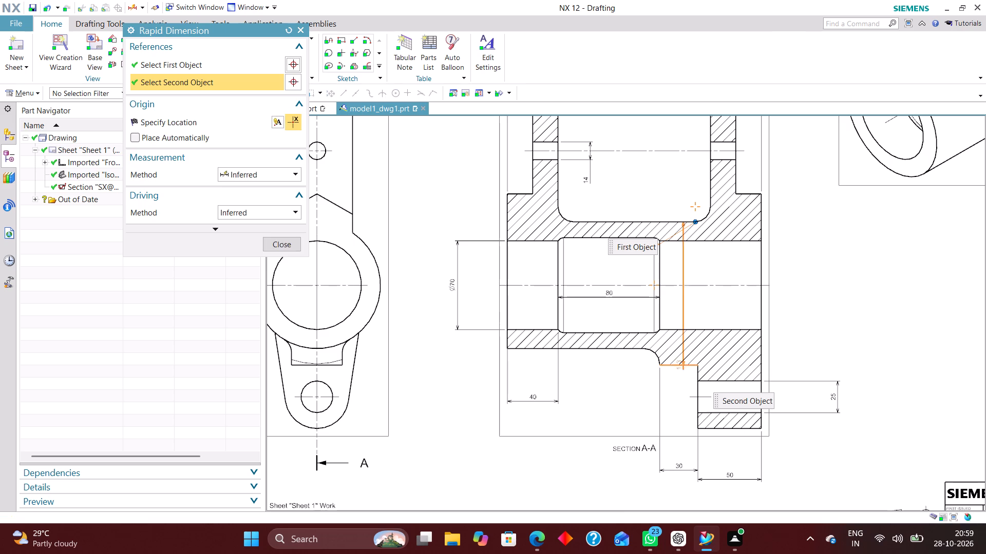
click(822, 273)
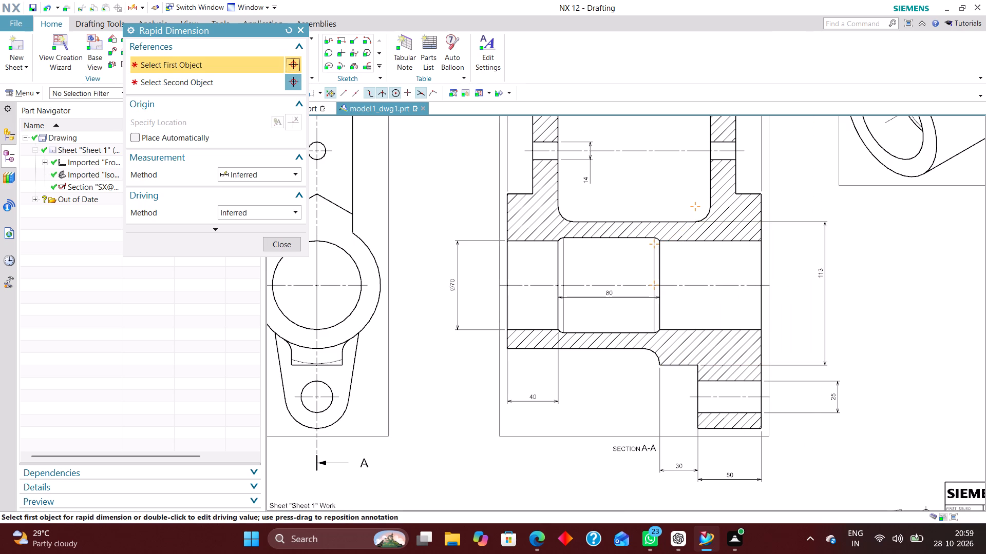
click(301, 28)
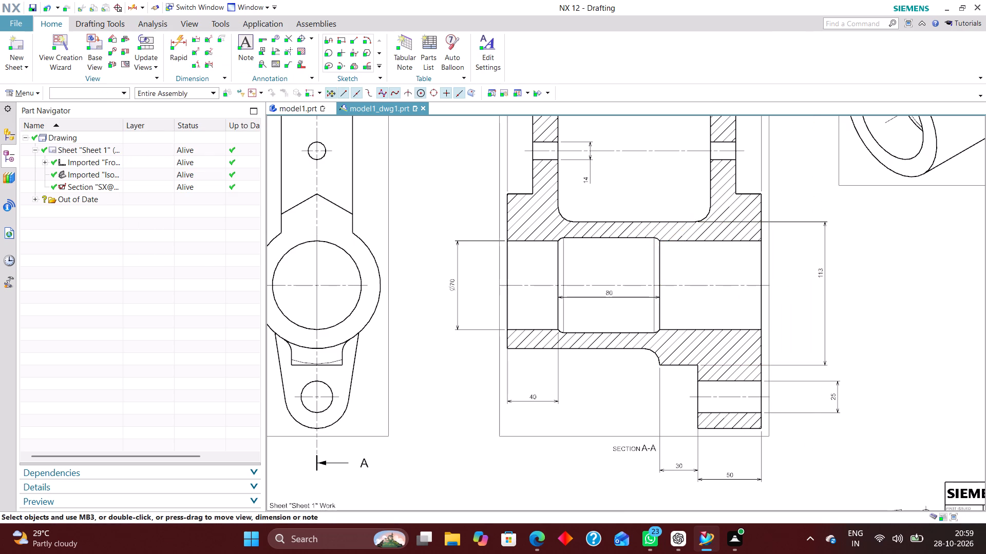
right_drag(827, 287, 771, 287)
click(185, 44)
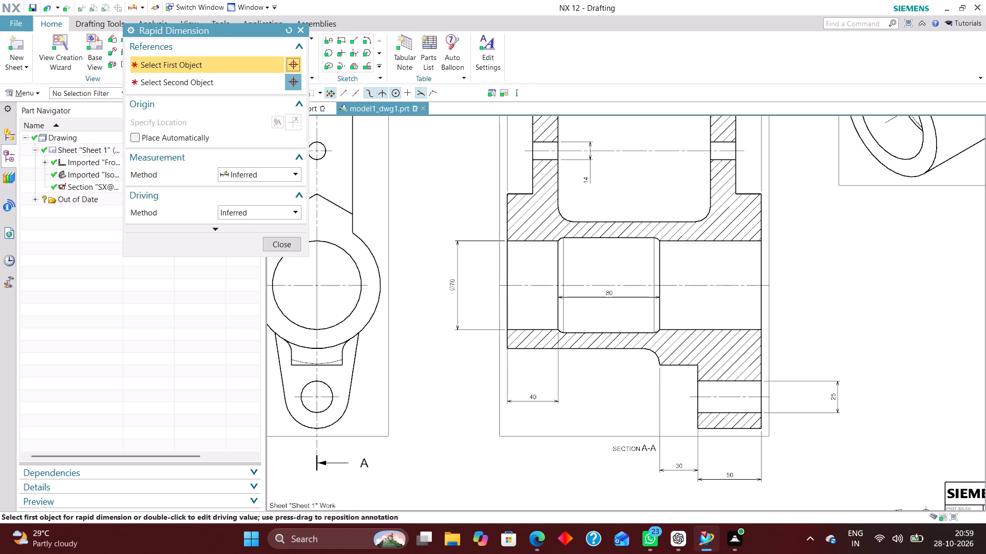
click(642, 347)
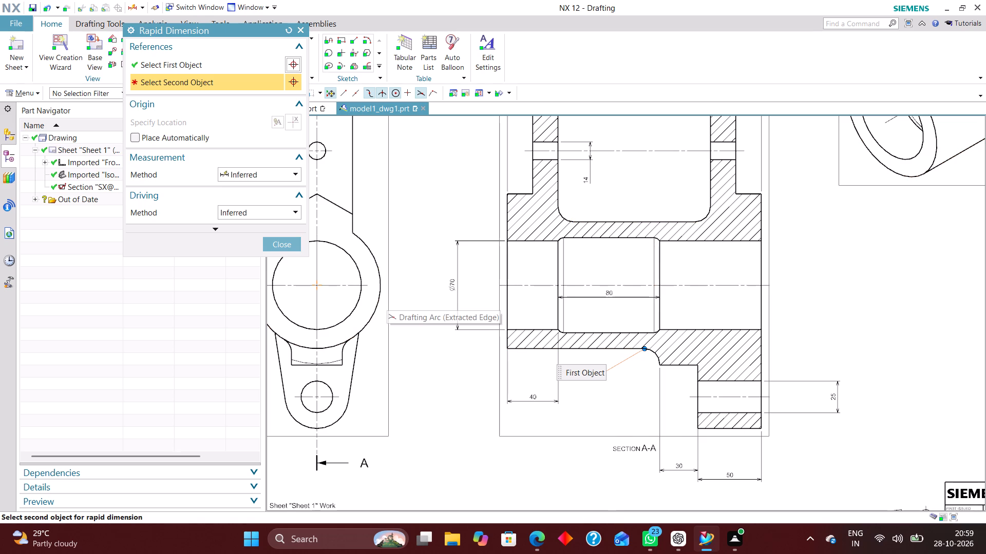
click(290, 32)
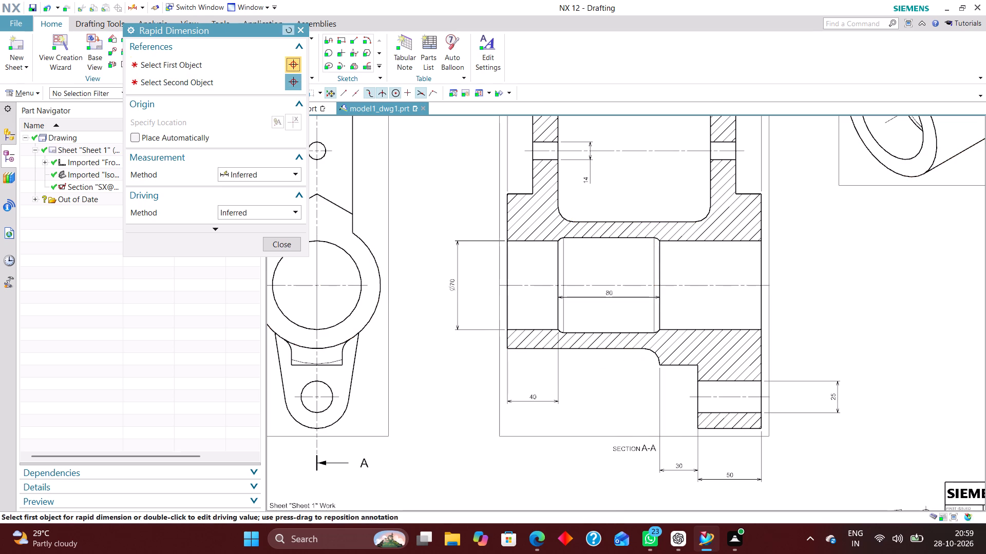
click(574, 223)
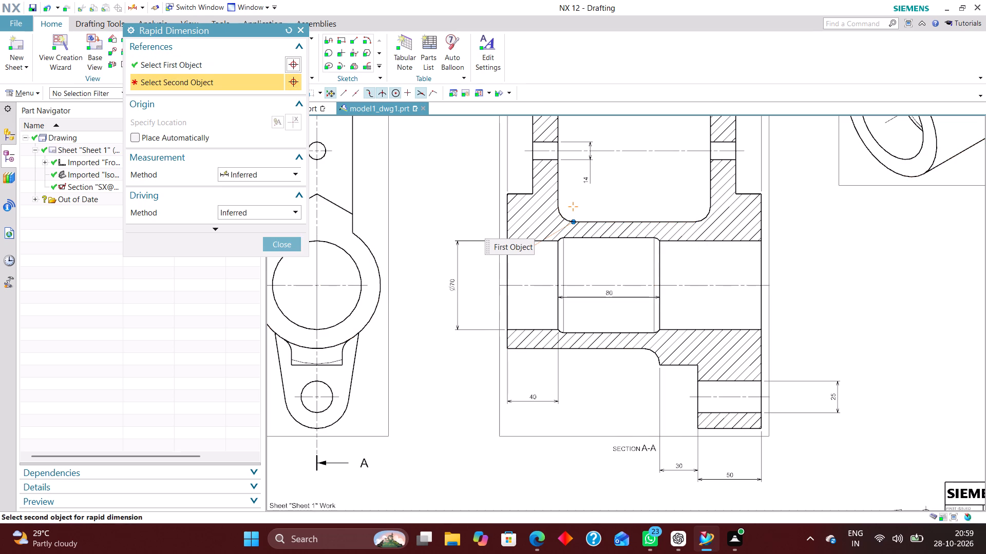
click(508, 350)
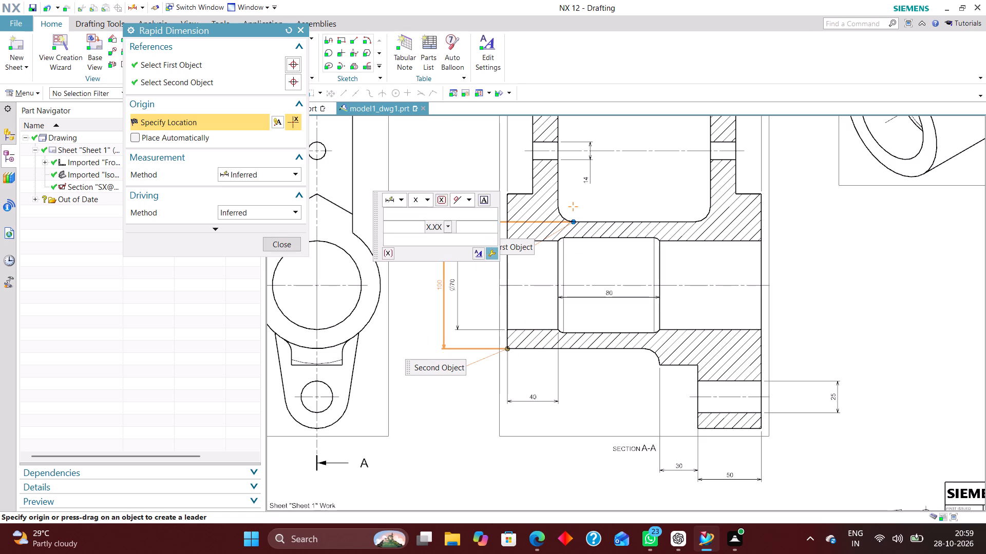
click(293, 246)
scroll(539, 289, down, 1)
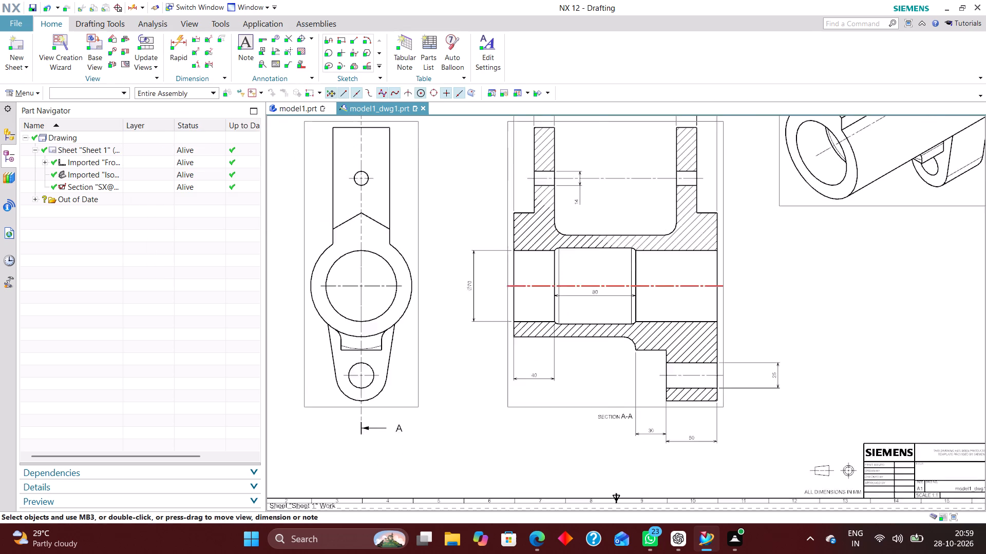
Dimension the body's outer circle in the front view with the Diametral method, placing the text outside its lower edge.
scroll(540, 291, down, 1)
scroll(411, 268, up, 1)
click(180, 36)
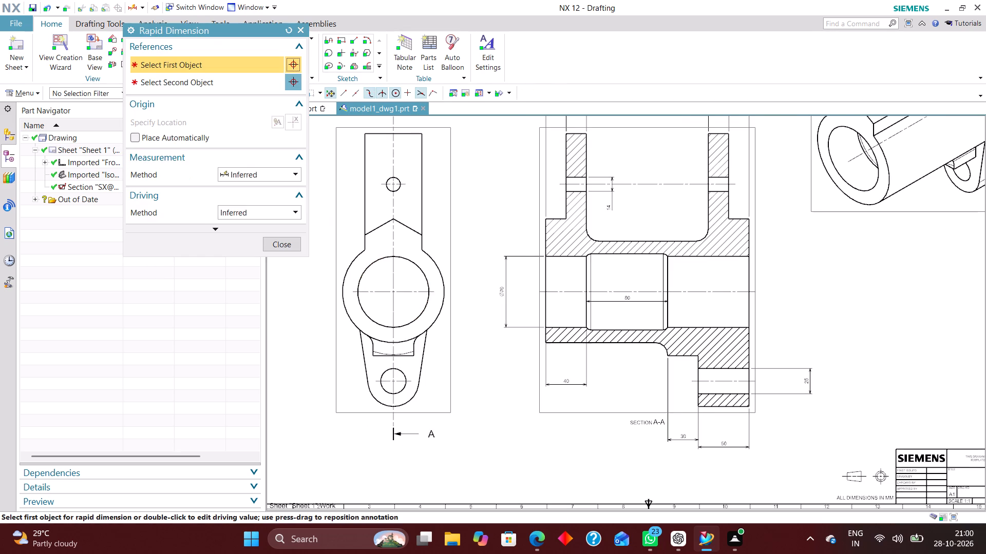
click(279, 169)
click(268, 276)
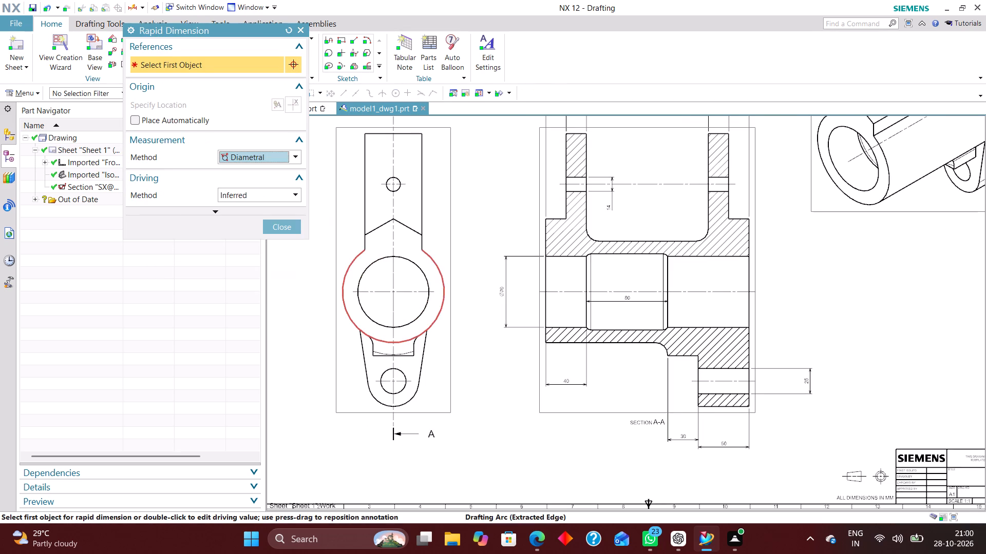
click(445, 283)
click(472, 337)
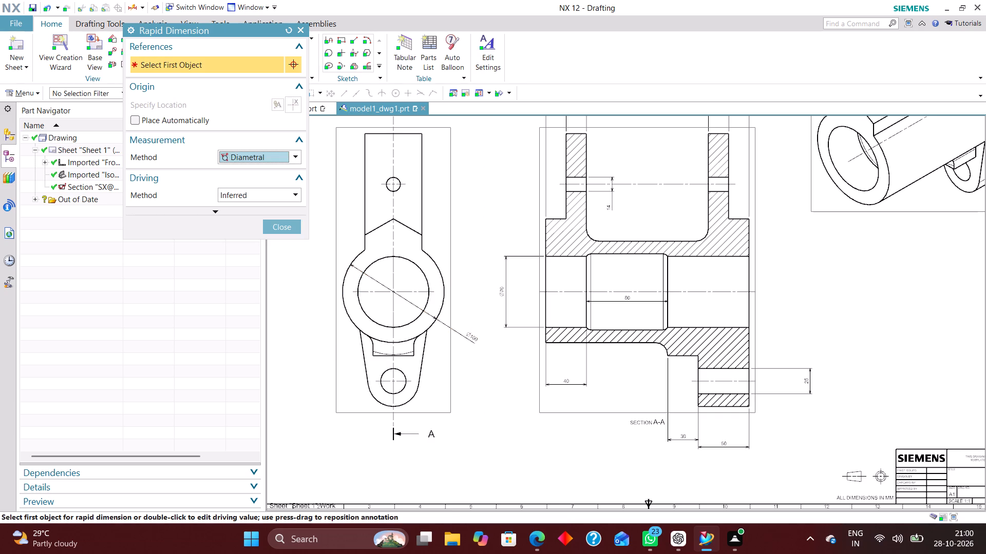
click(285, 227)
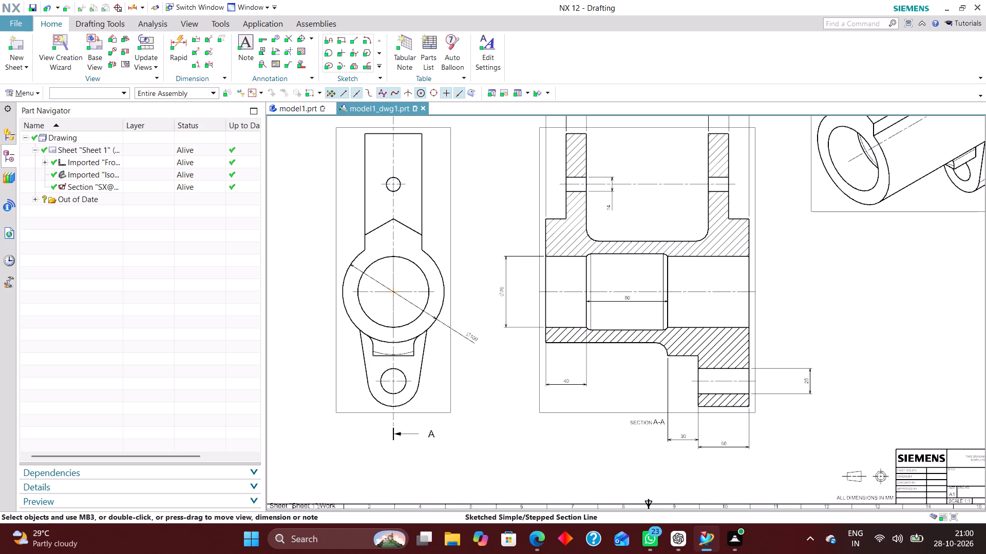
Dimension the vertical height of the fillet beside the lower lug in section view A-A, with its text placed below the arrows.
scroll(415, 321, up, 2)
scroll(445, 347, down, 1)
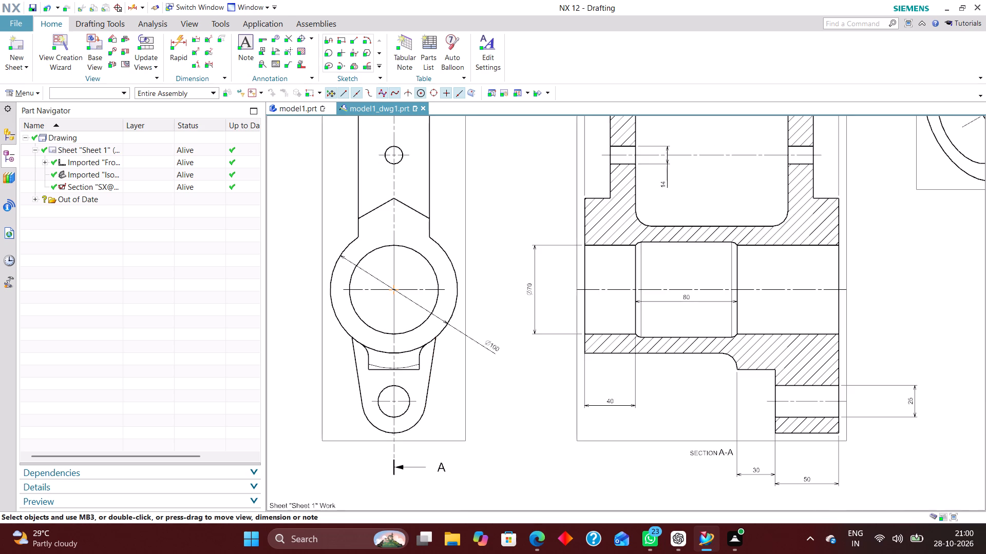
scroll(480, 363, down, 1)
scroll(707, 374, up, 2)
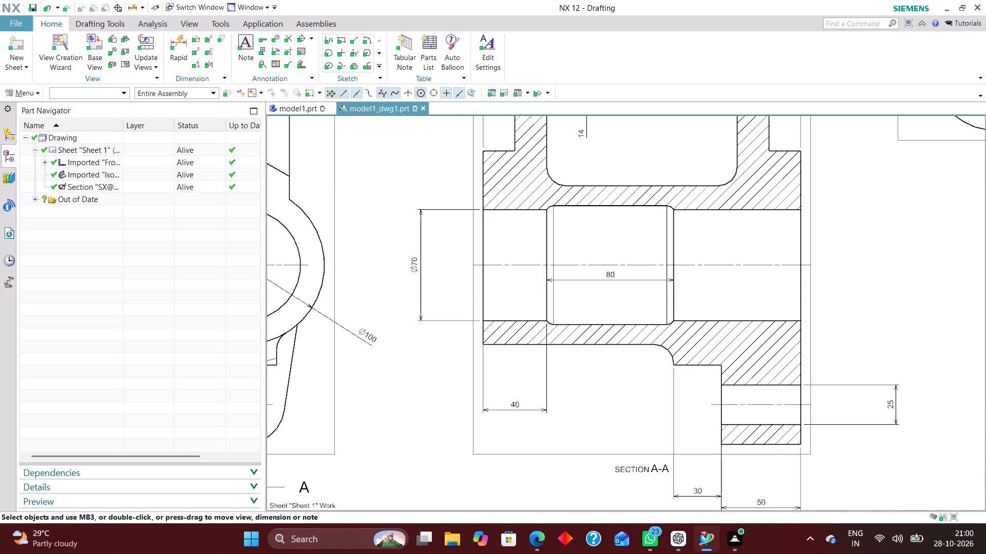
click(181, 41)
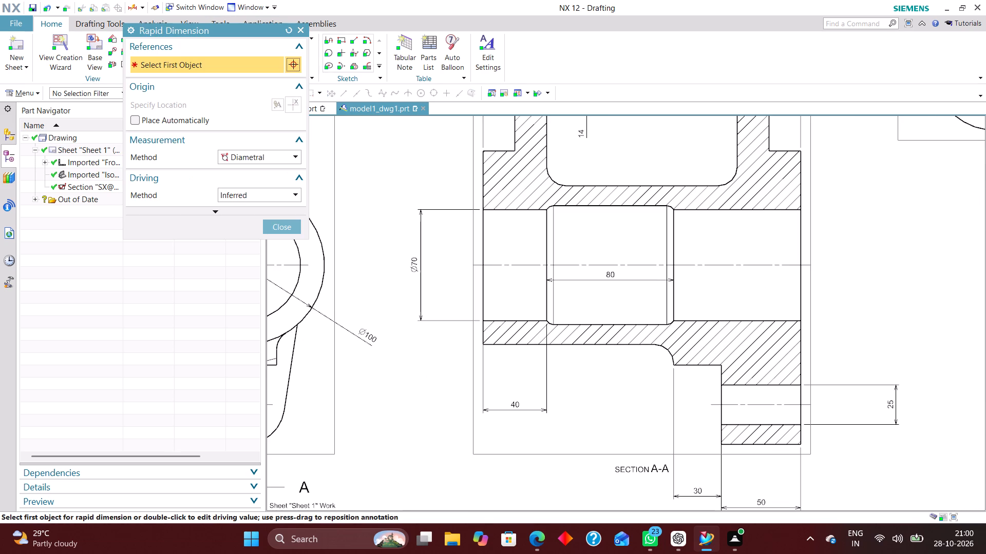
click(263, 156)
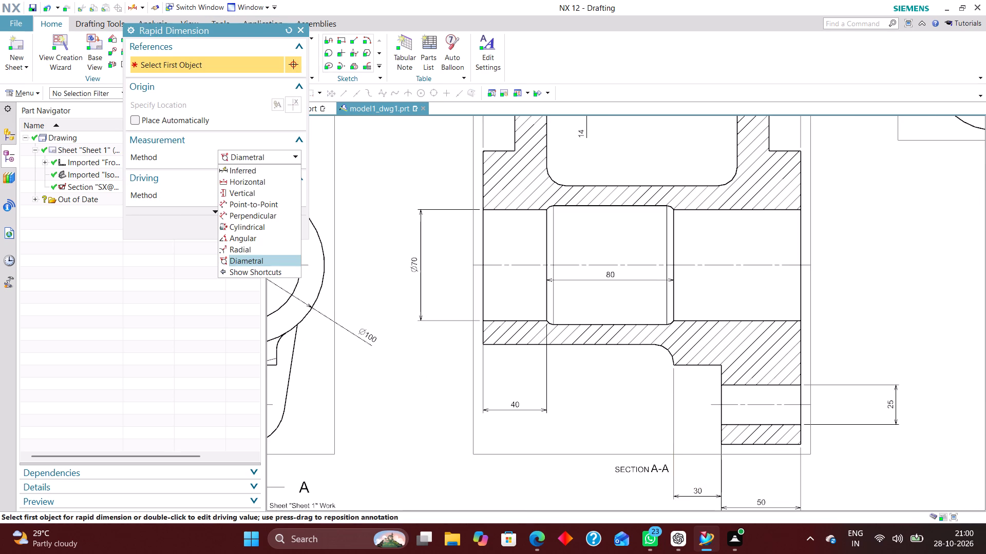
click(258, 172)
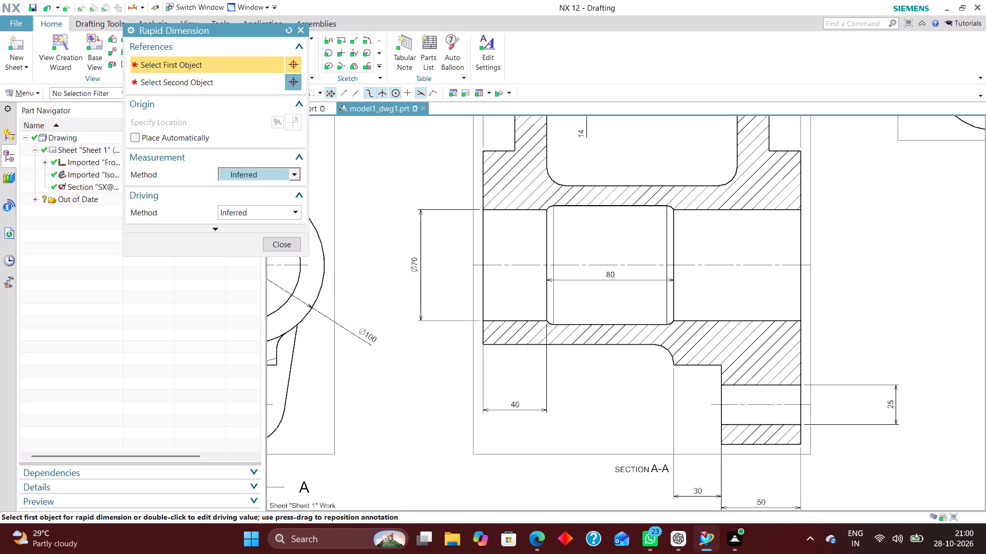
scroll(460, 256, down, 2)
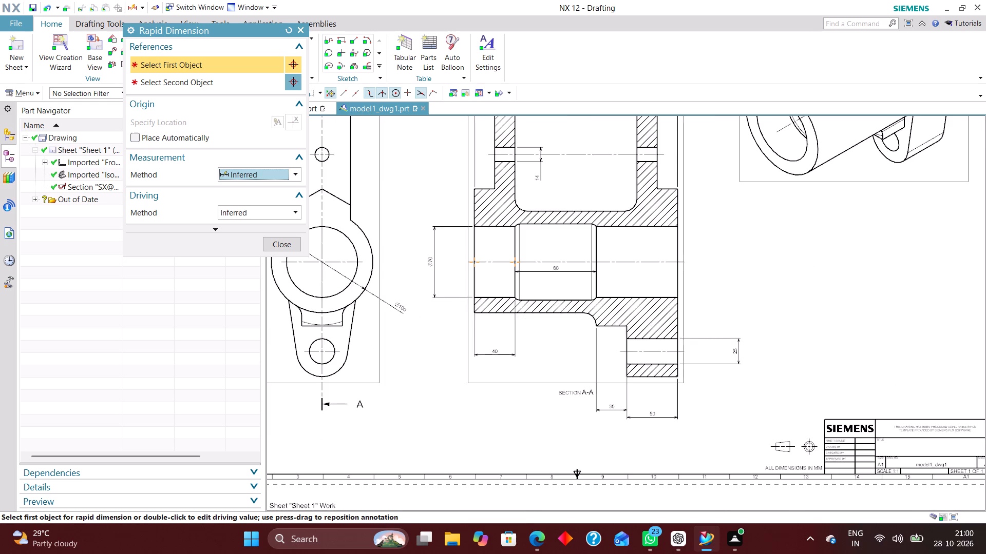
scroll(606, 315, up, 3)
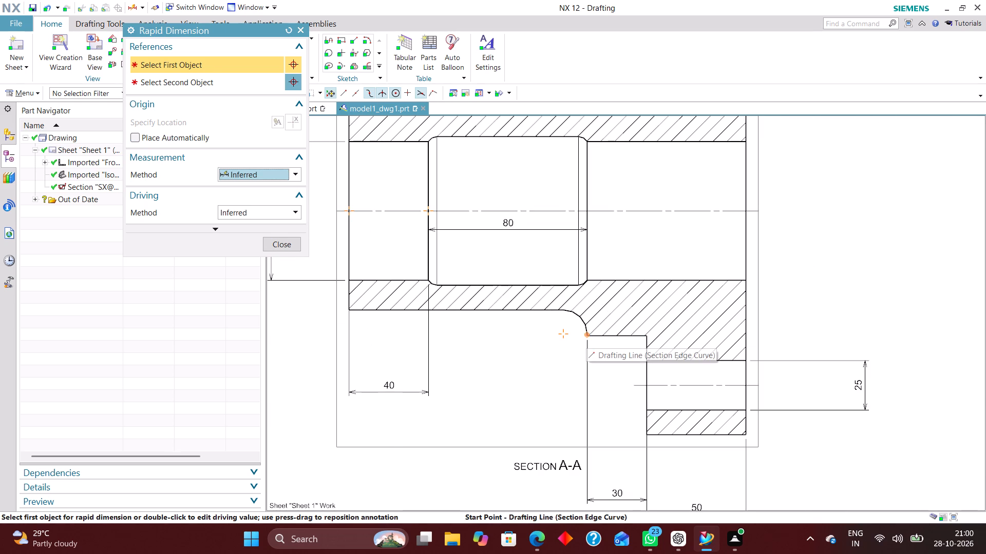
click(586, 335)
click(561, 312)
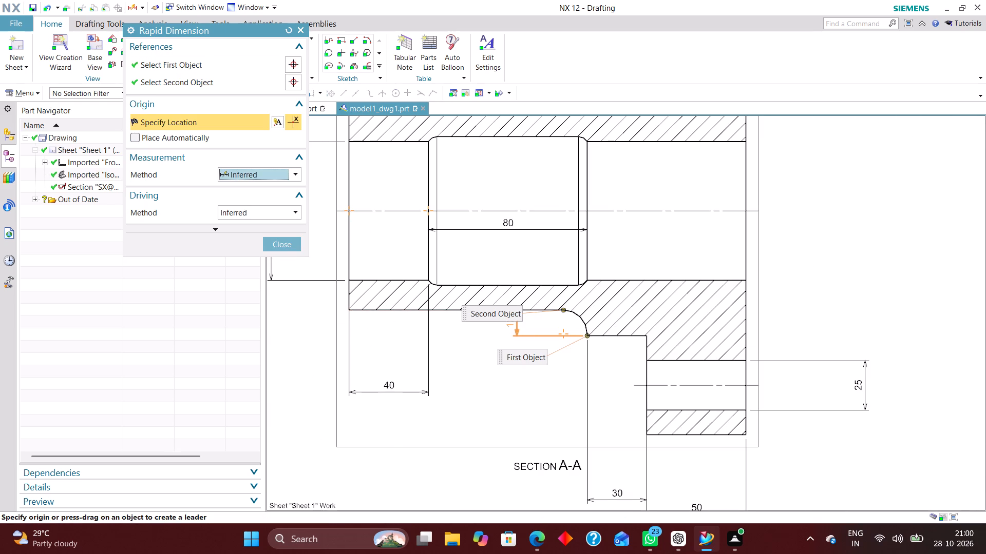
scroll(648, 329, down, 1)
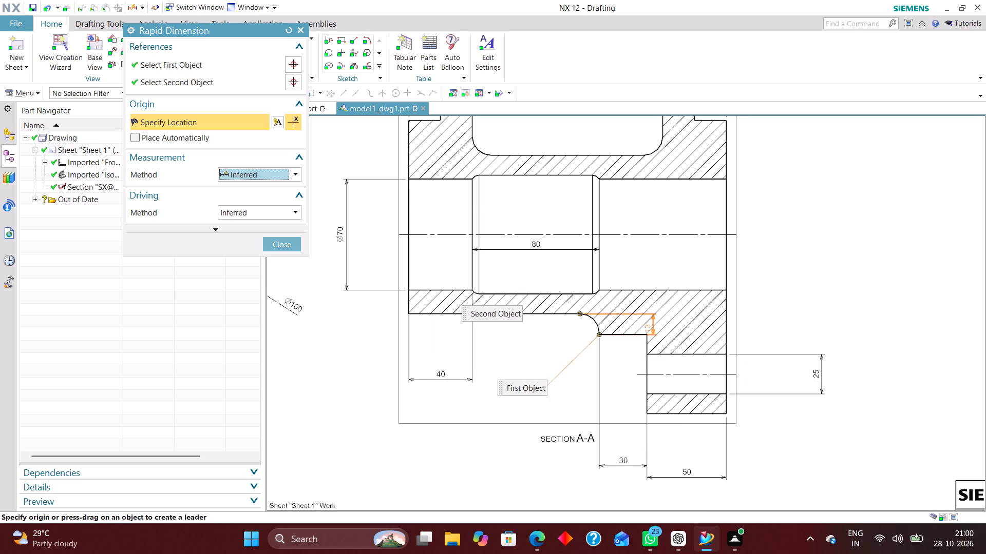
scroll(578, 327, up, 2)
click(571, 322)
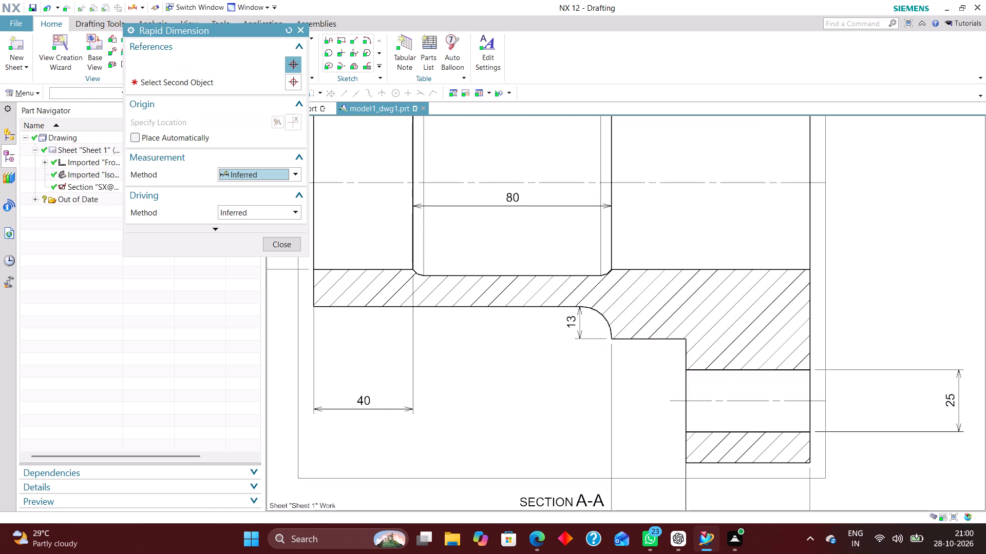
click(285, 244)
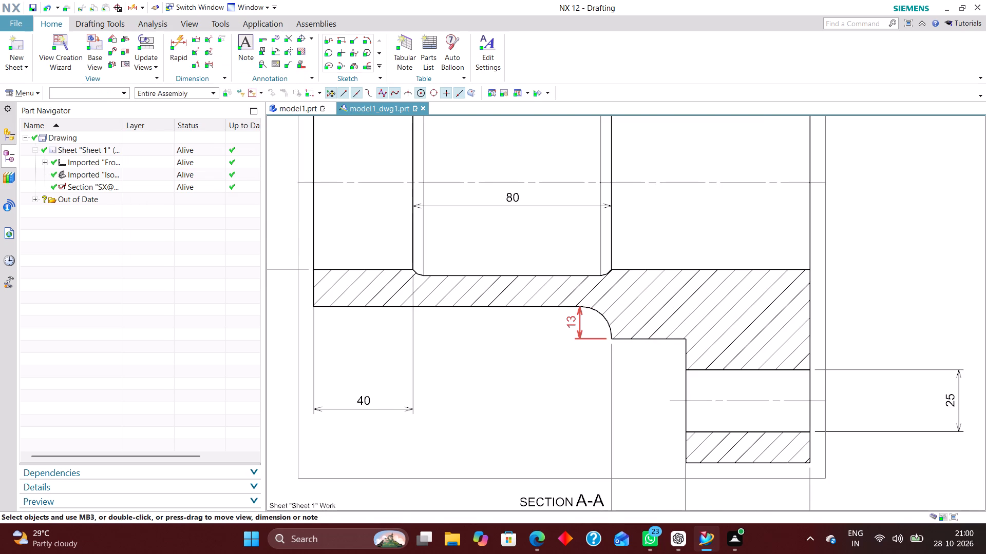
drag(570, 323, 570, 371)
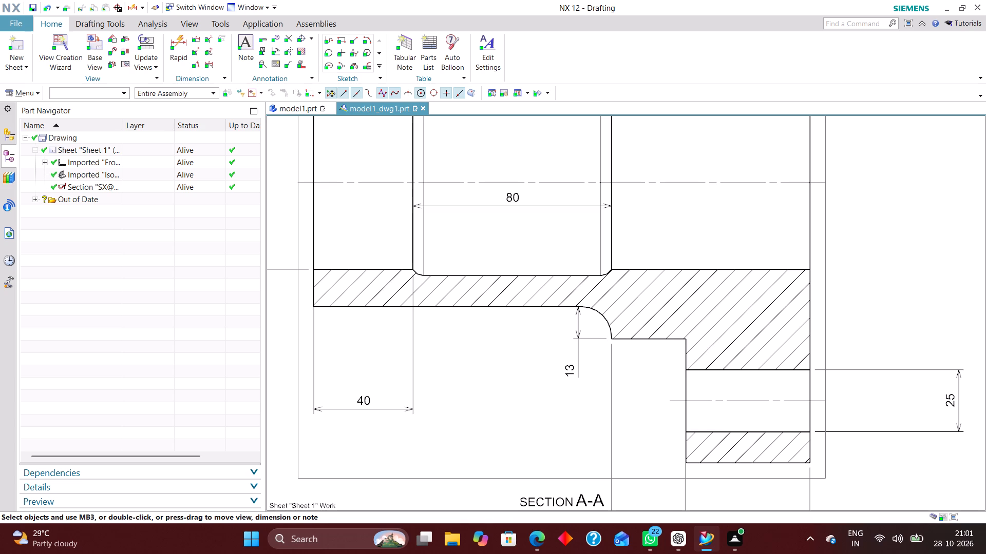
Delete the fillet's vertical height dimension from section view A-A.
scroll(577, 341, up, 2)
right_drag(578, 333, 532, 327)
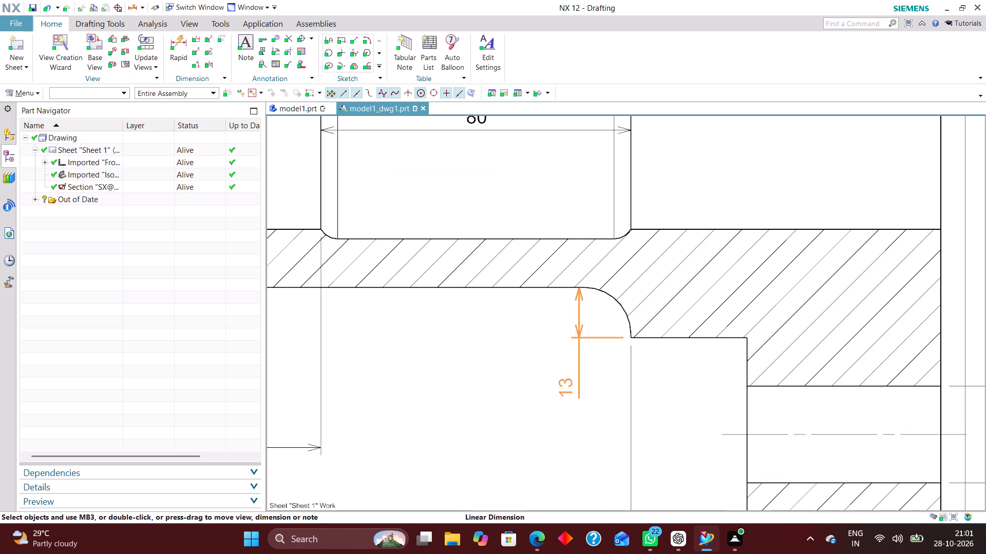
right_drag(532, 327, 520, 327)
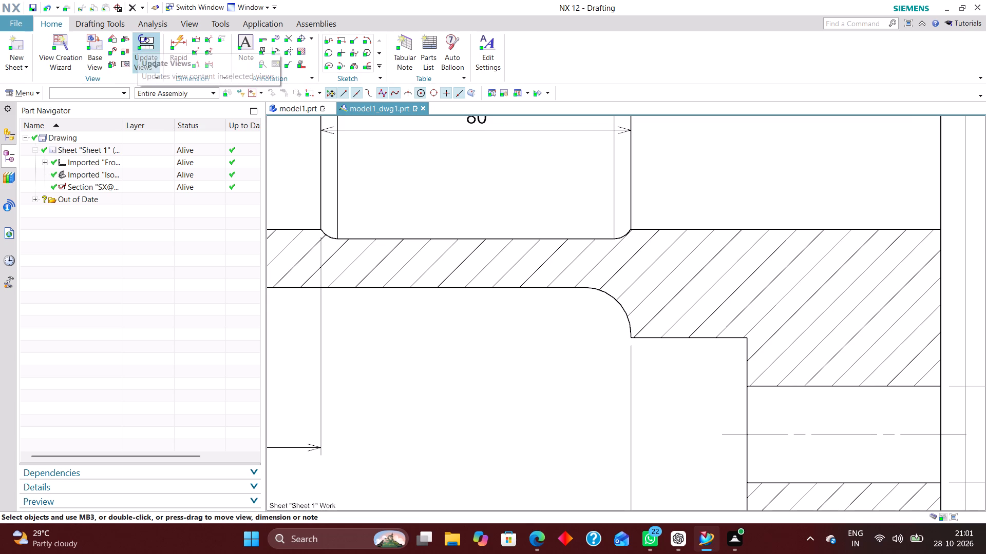
Dimension the fillet beside the lower lug in section view A-A with the Radial method, placing the text below the body.
click(173, 34)
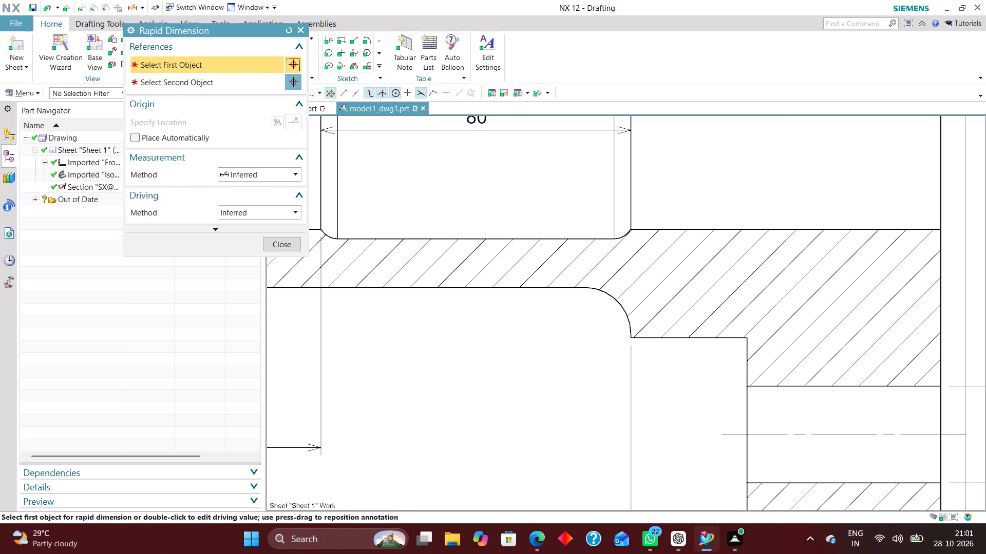
click(251, 173)
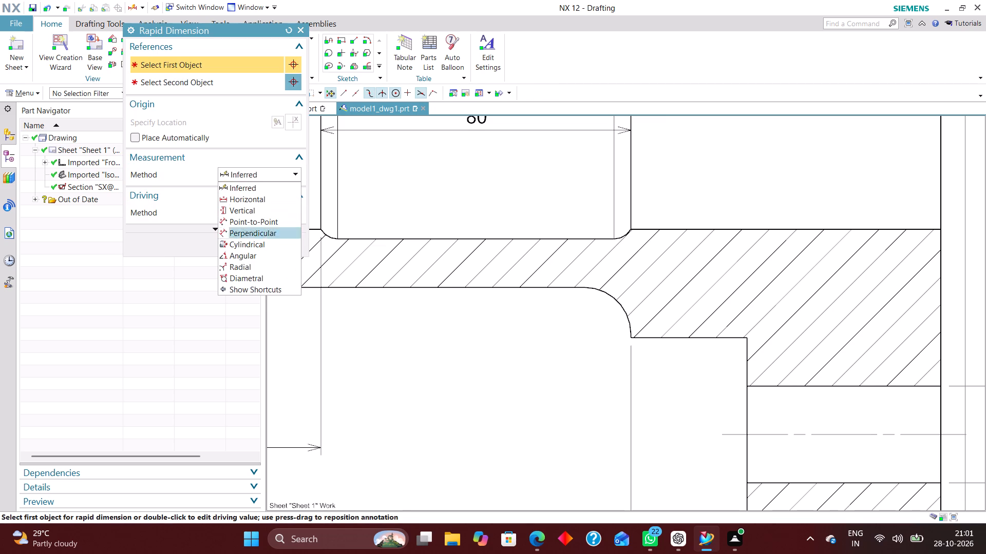
click(265, 271)
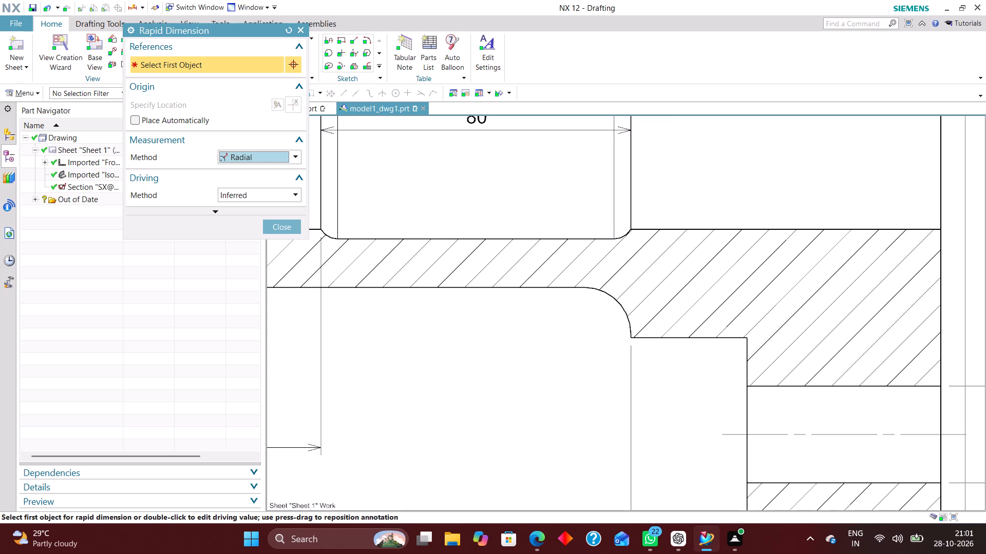
click(630, 316)
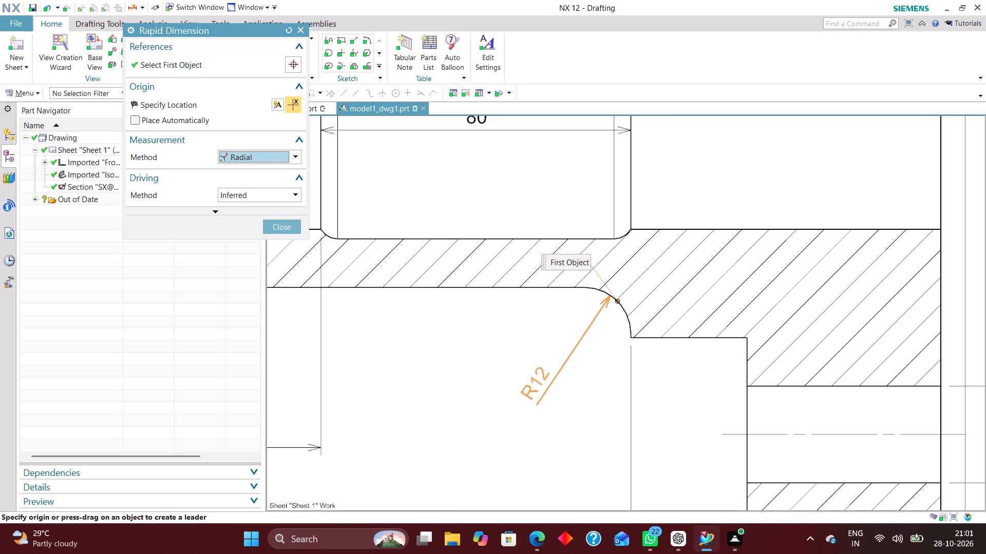
click(515, 367)
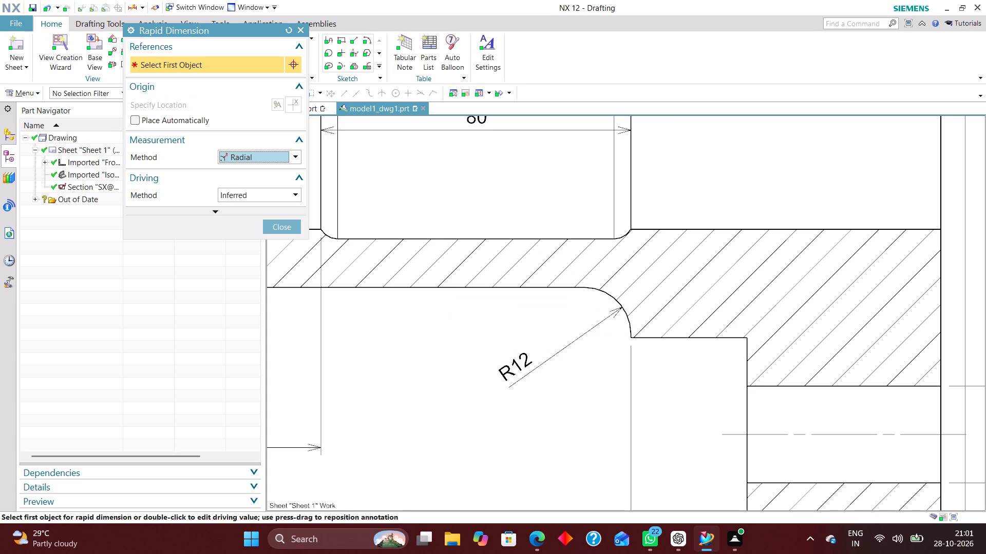
click(293, 225)
Switch to model1.prt and start a simple hole on the underside's rectangular flat face beside the lower lug, placing its sketch point mid-face.
scroll(510, 271, down, 3)
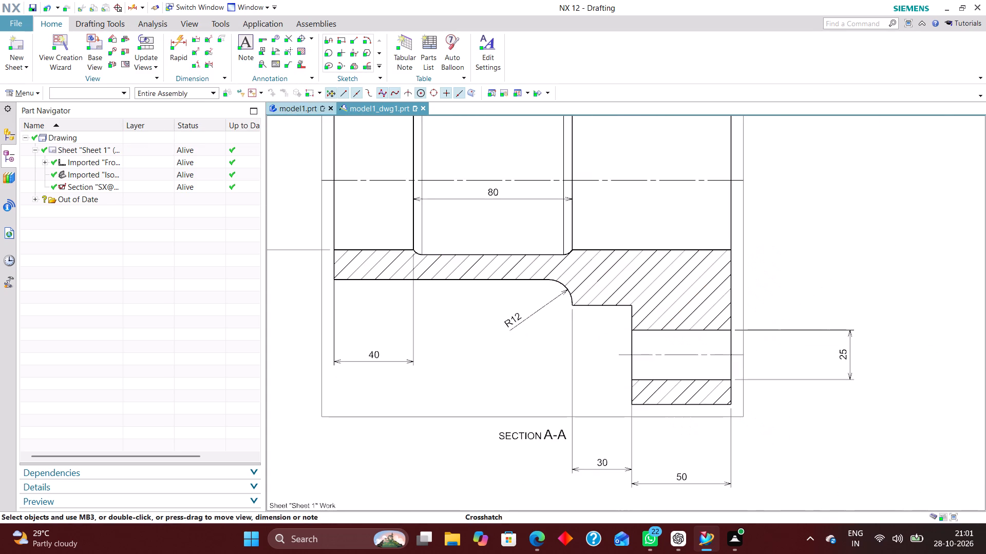
click(309, 108)
middle_drag(770, 414, 775, 404)
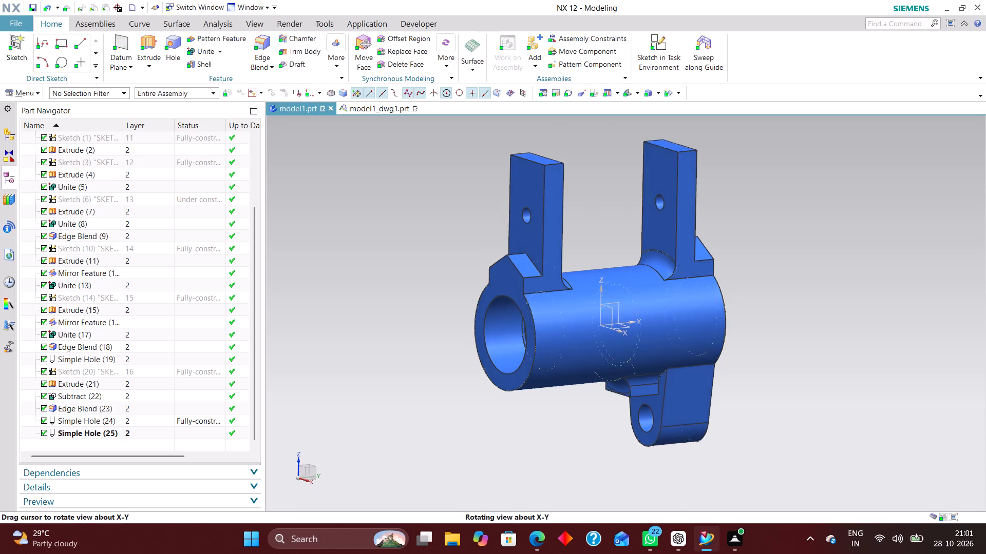
middle_drag(775, 404, 791, 339)
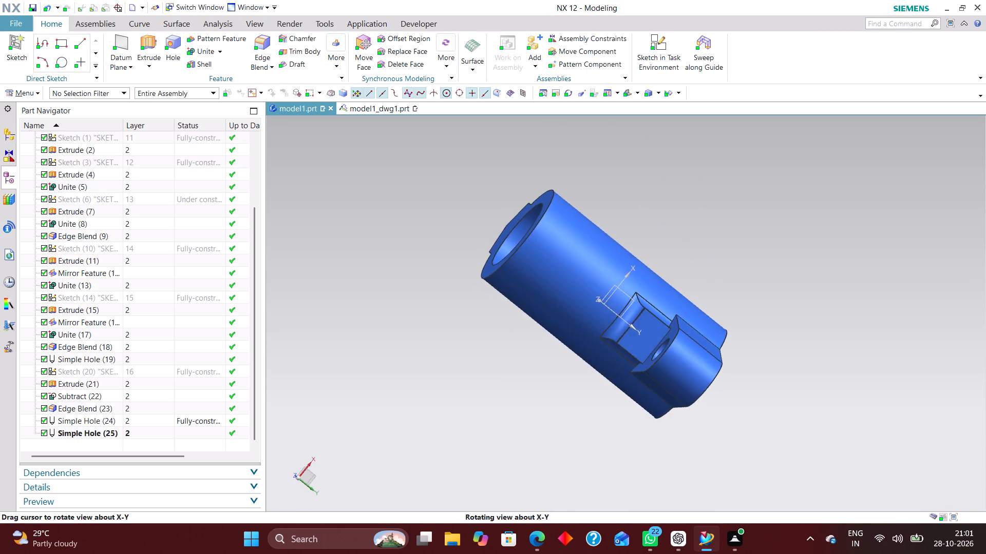
middle_drag(791, 339, 763, 365)
scroll(802, 384, up, 1)
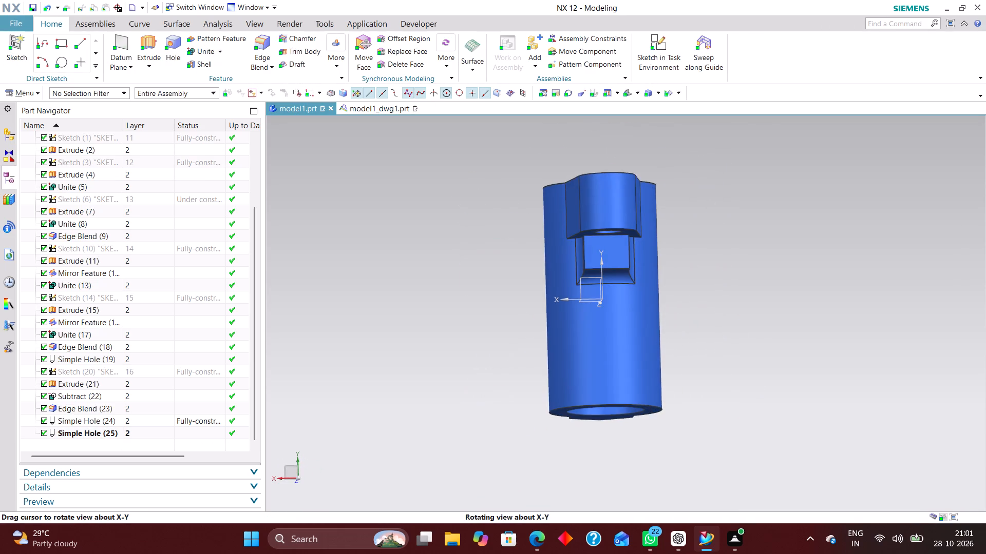
right_drag(814, 309, 697, 310)
click(173, 40)
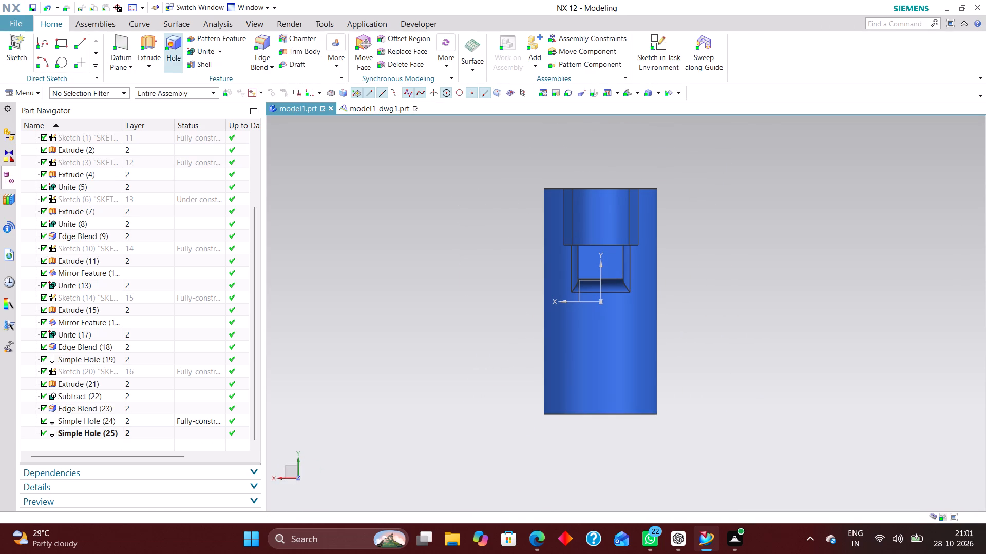
scroll(610, 268, up, 11)
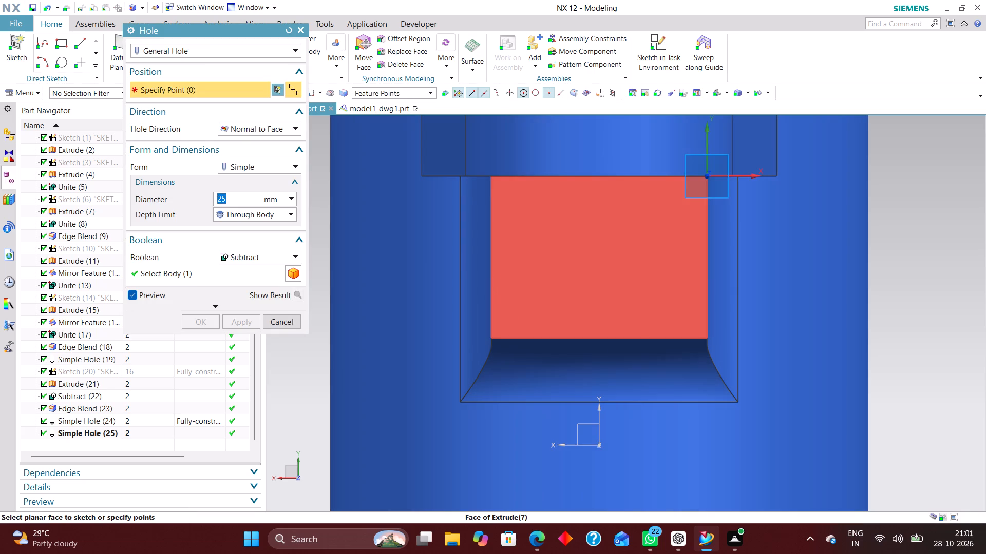
click(599, 245)
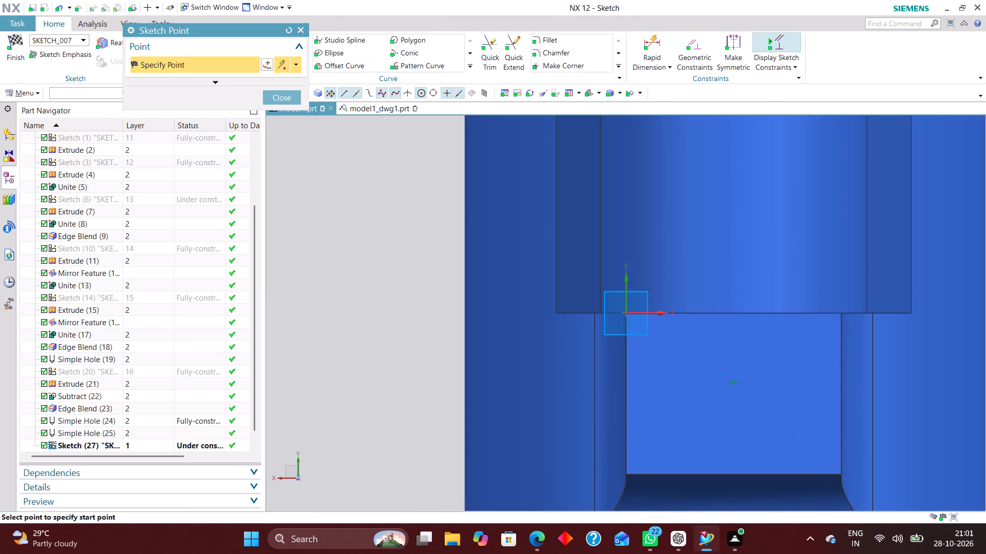
click(285, 96)
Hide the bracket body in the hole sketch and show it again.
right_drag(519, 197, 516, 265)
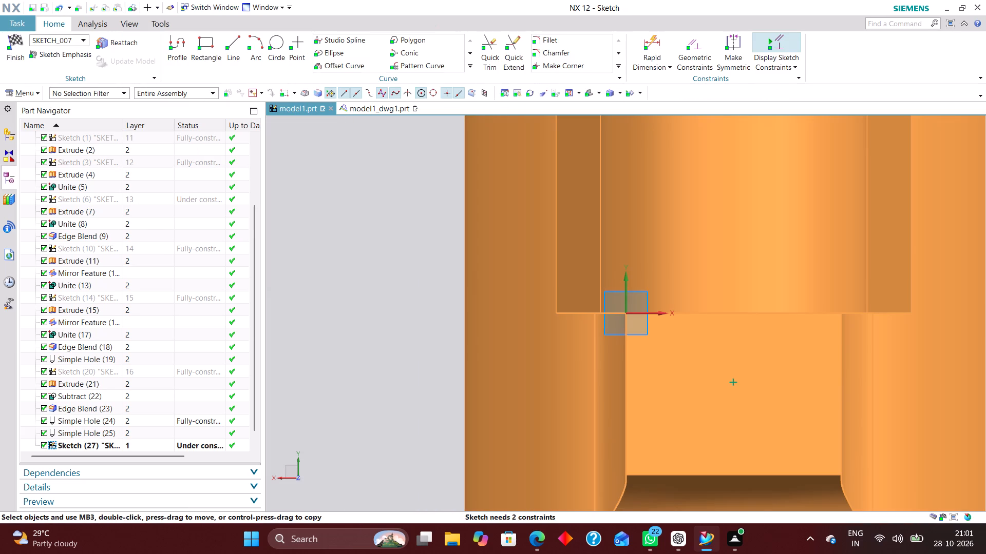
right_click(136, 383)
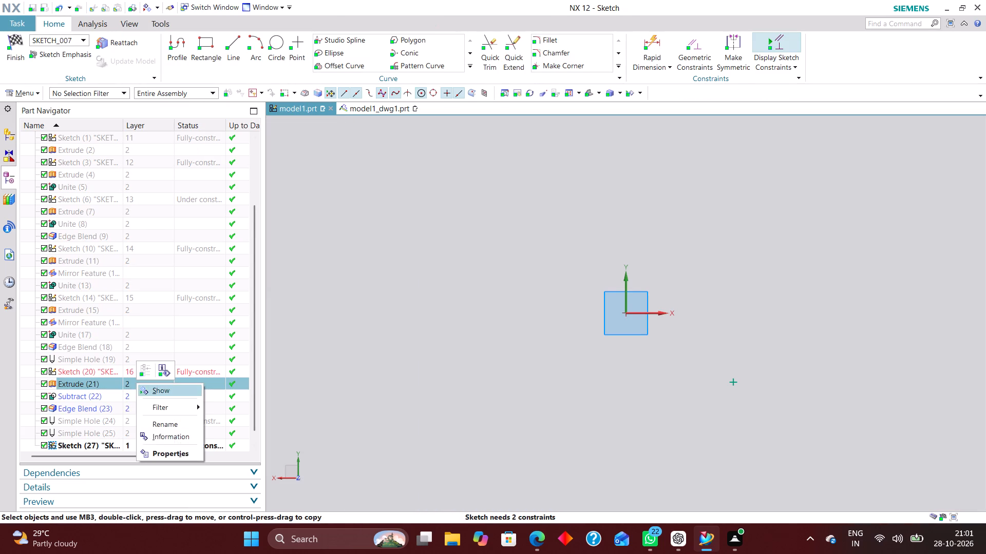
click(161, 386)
Constrain the hole's sketch point onto the datum coordinate system's Y axis with Point on Curve.
scroll(409, 261, down, 2)
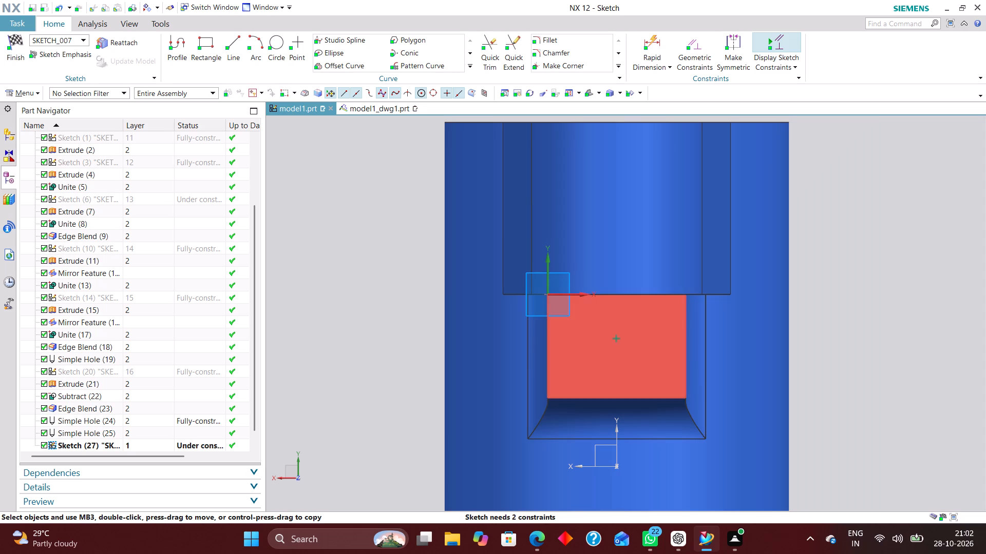
click(689, 53)
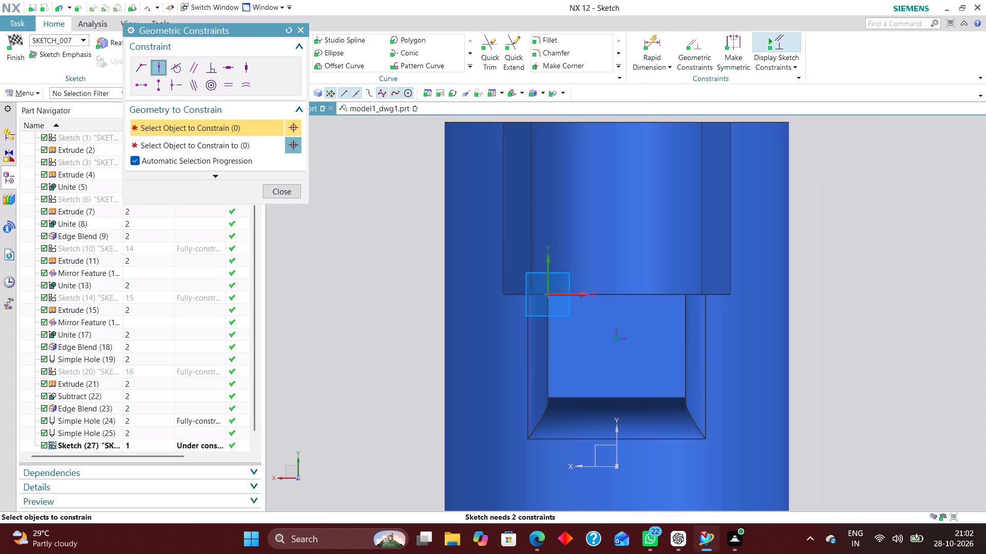
click(615, 335)
click(616, 433)
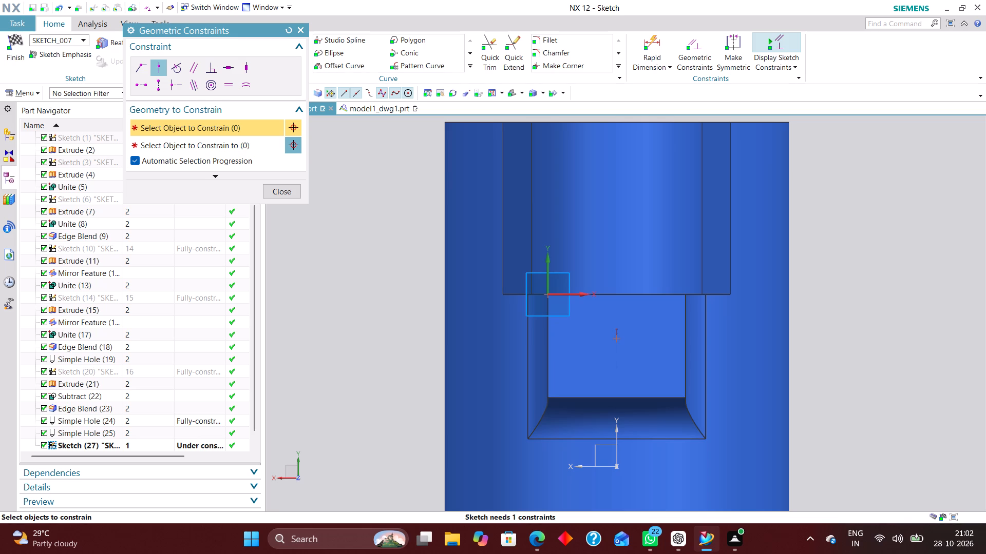
Dimension the hole's sketch point 60 mm from the body's end edge on the lower lug side and finish the sketch.
scroll(638, 375, down, 2)
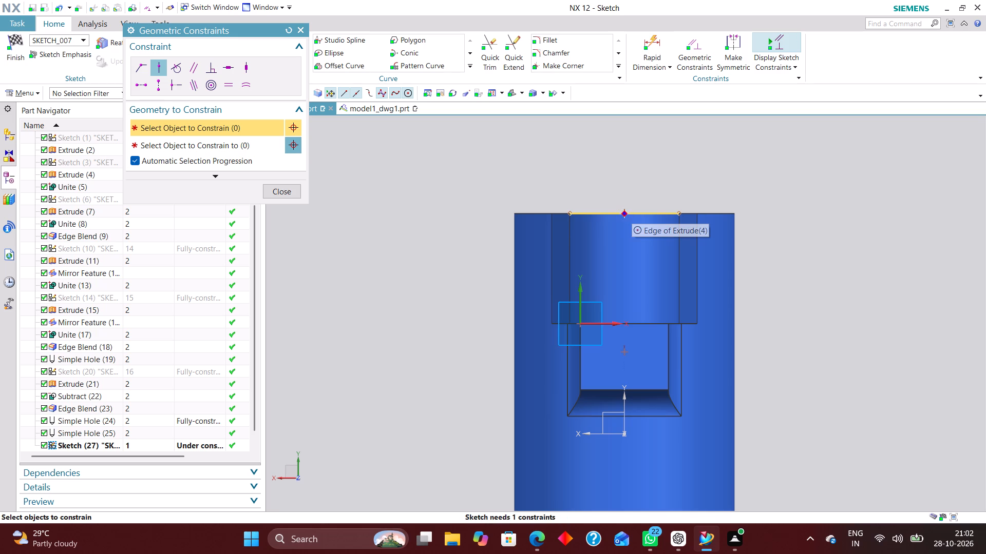
click(647, 42)
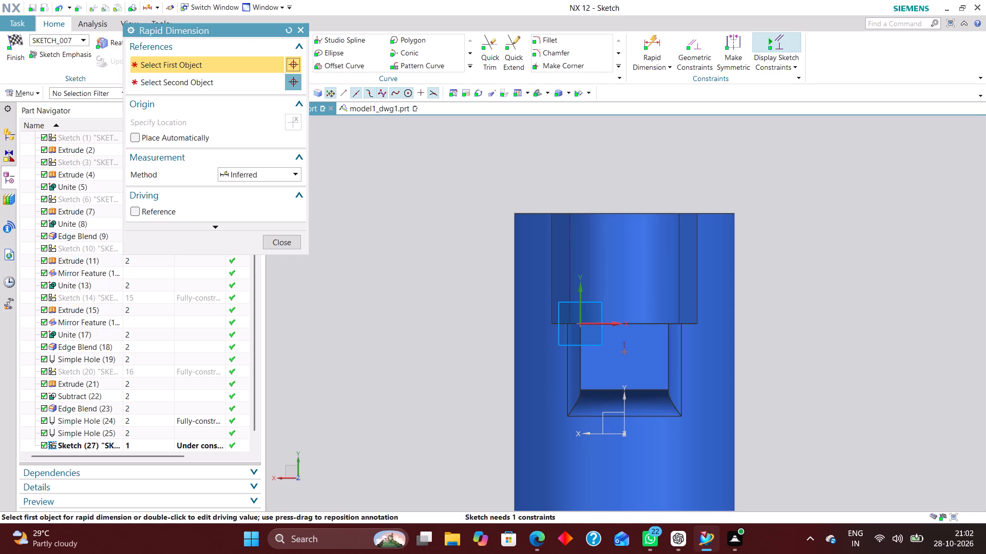
click(623, 211)
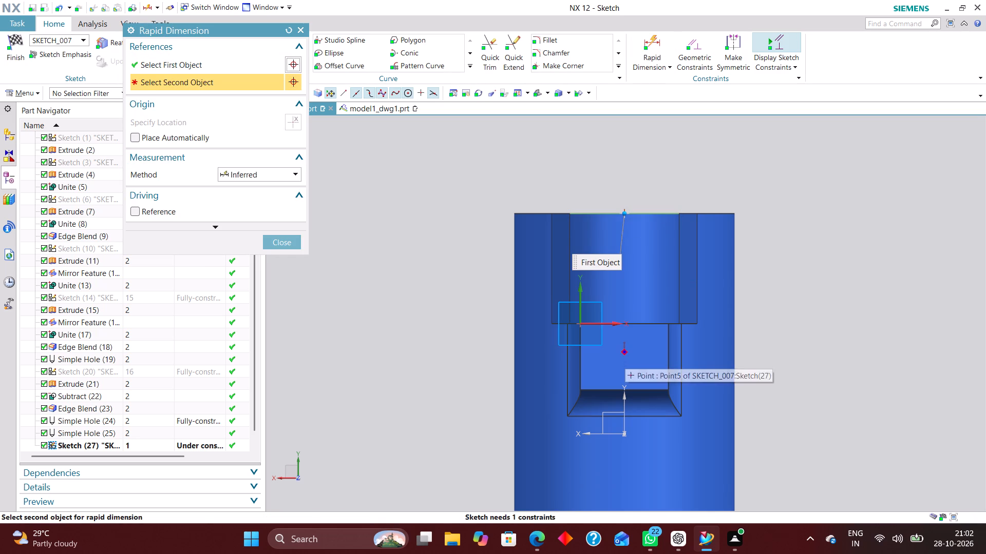
click(624, 353)
click(775, 285)
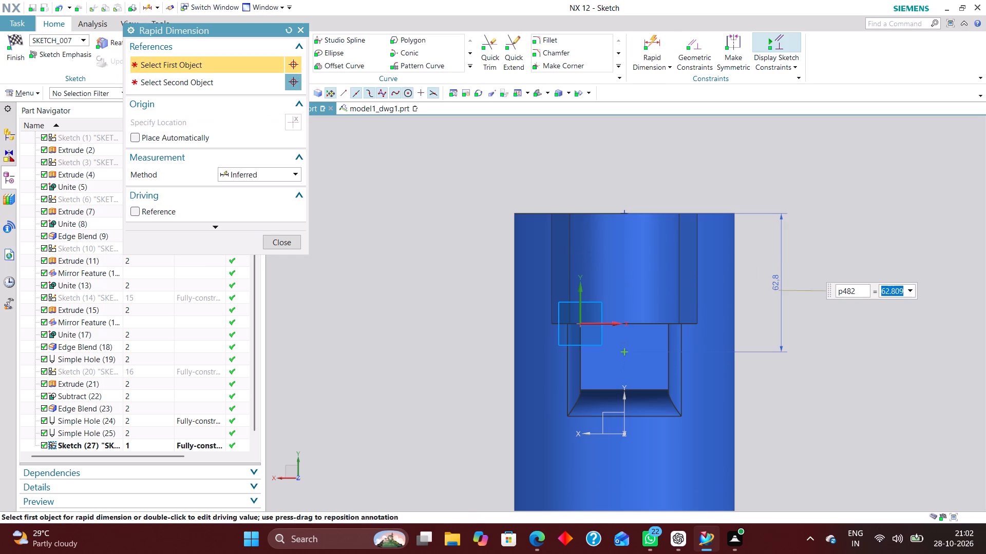
text(60)
key(Return)
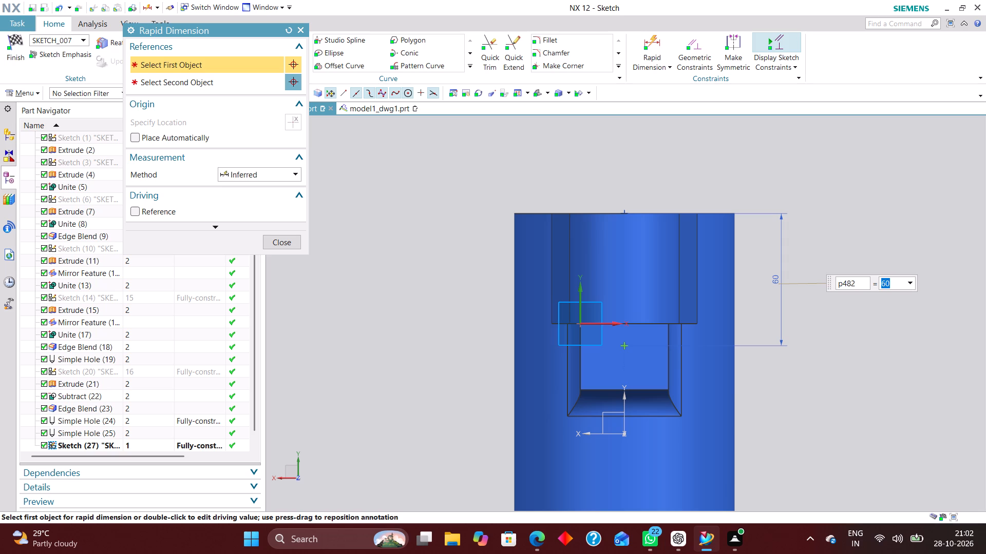
click(270, 243)
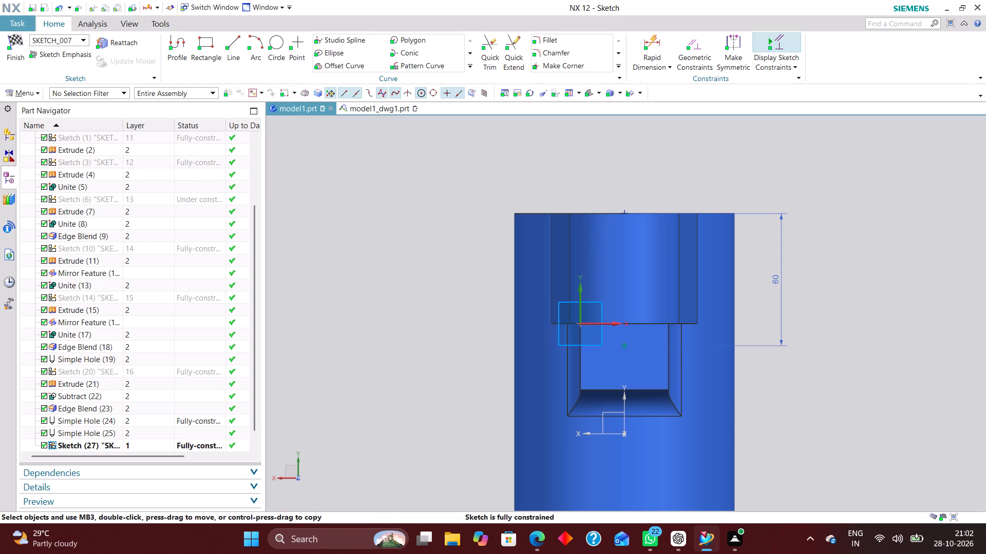
click(16, 36)
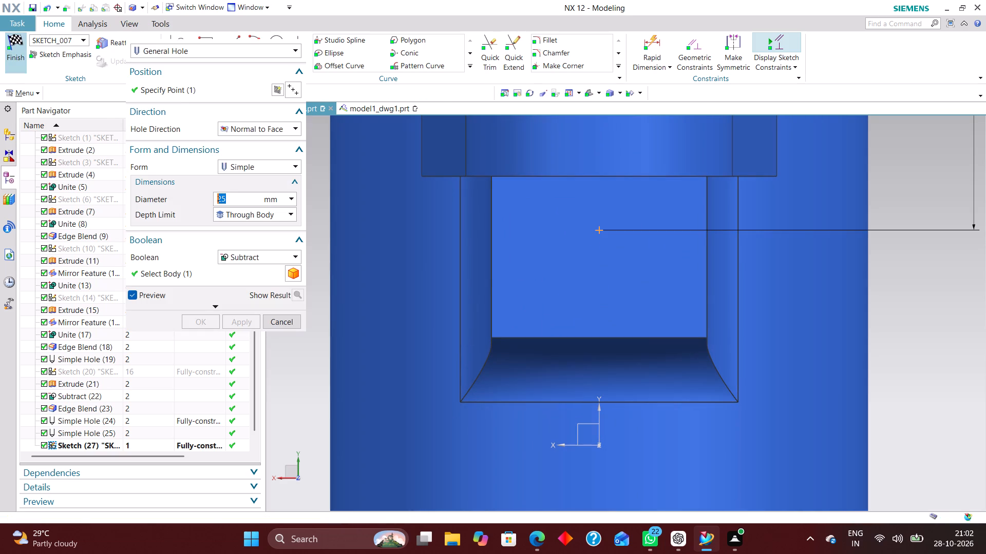
Create the simple hole with a 16 mm diameter and a Value depth limit of 50 mm, subtracted from the bracket body.
scroll(404, 226, down, 9)
middle_drag(387, 244, 507, 259)
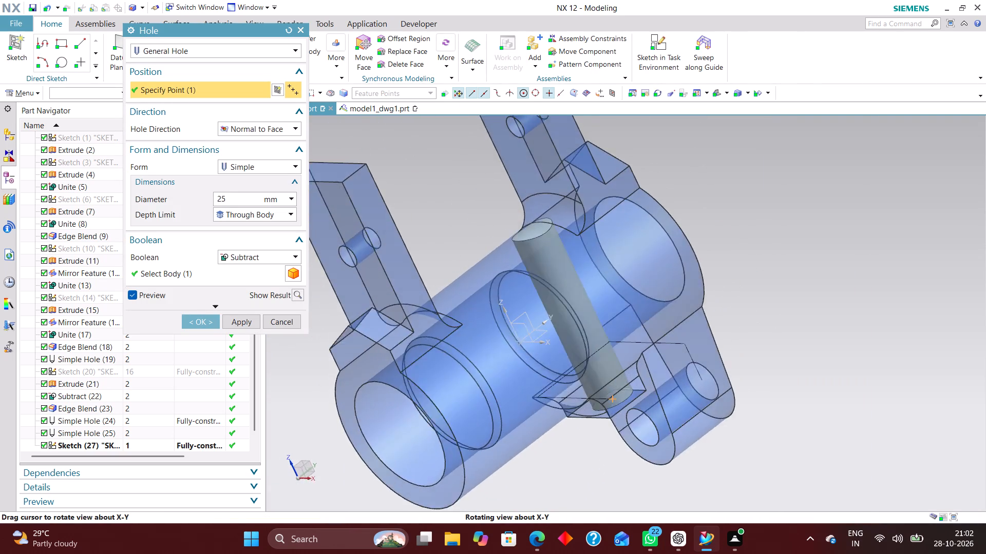
middle_drag(507, 259, 482, 252)
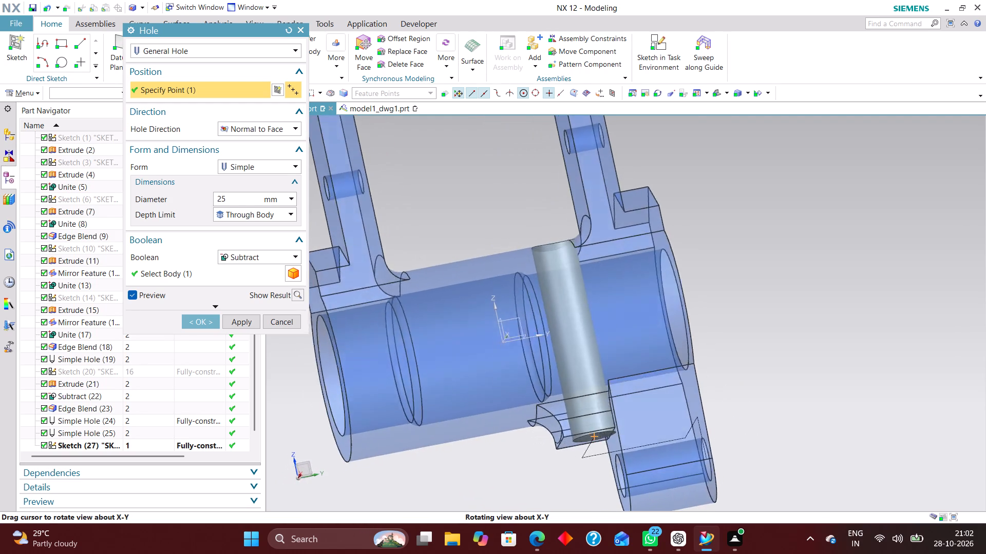
middle_drag(482, 252, 482, 258)
right_drag(837, 250, 720, 249)
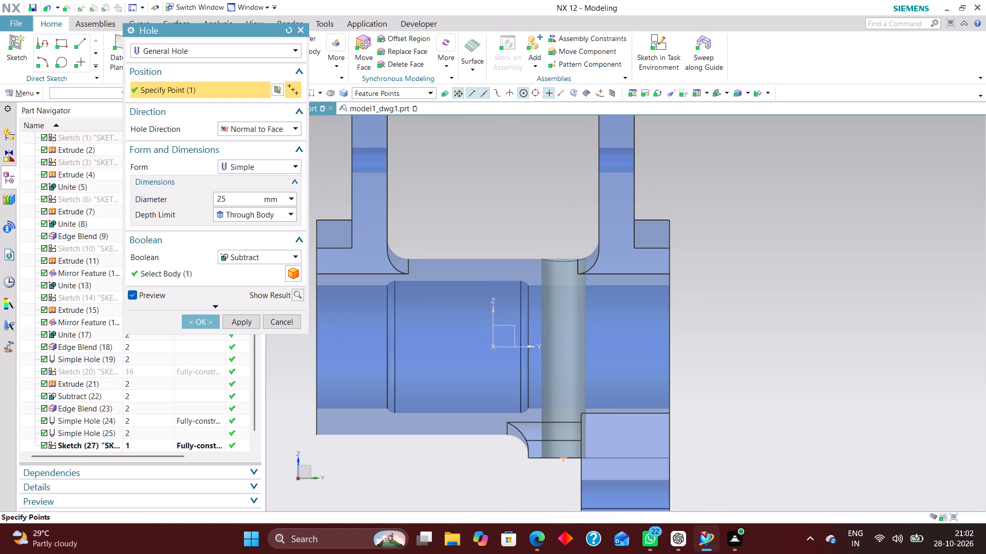
drag(246, 200, 195, 201)
text(16)
key(Return)
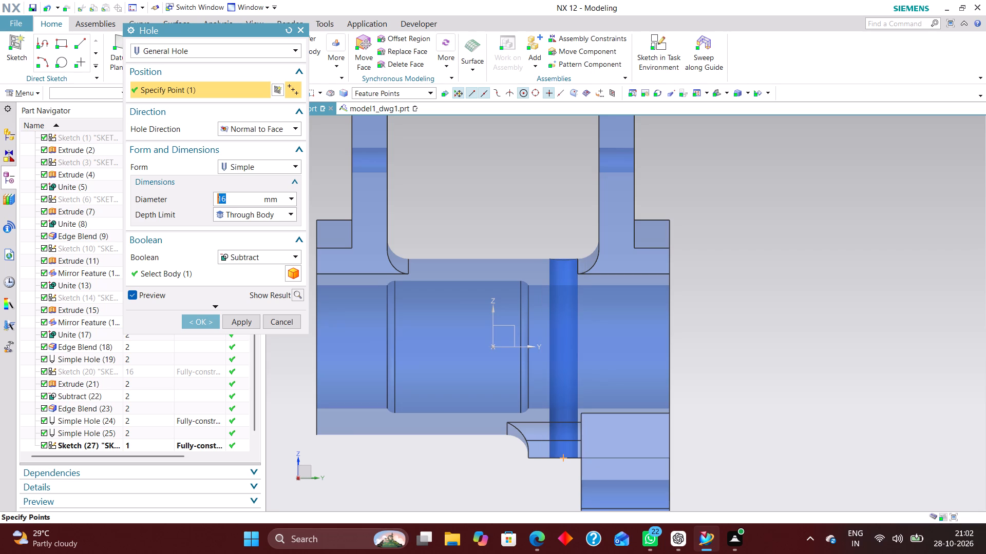
click(263, 211)
click(245, 227)
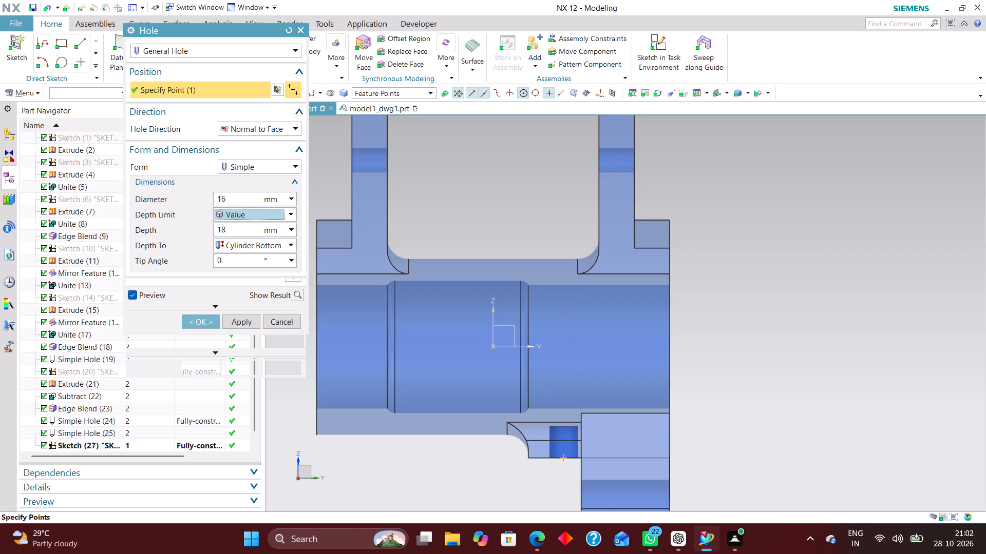
drag(236, 230, 177, 230)
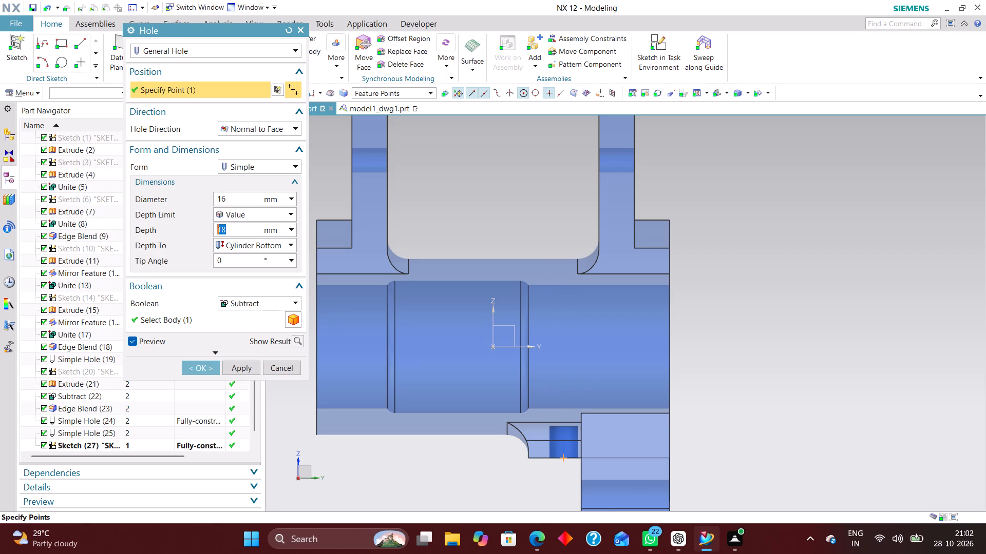
text(50)
key(Return)
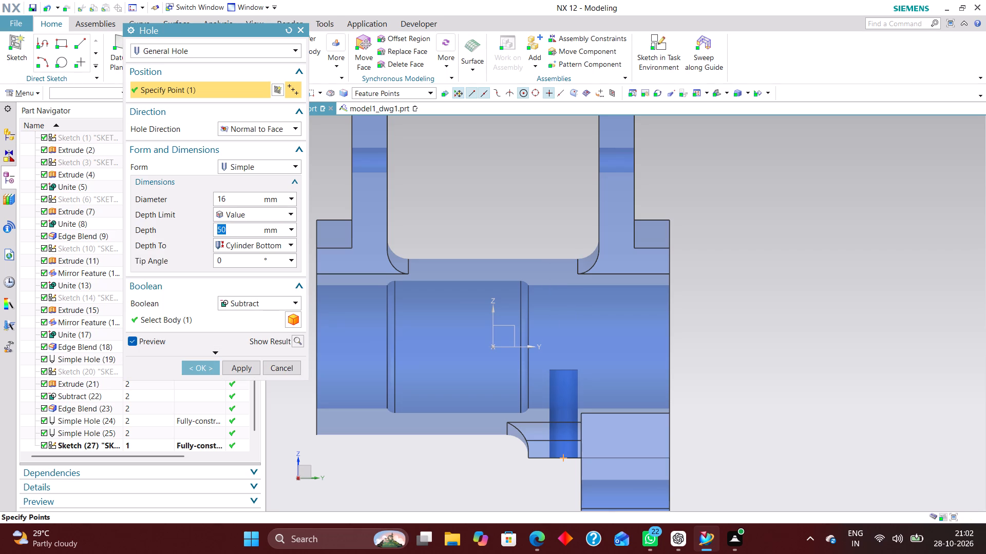
click(192, 367)
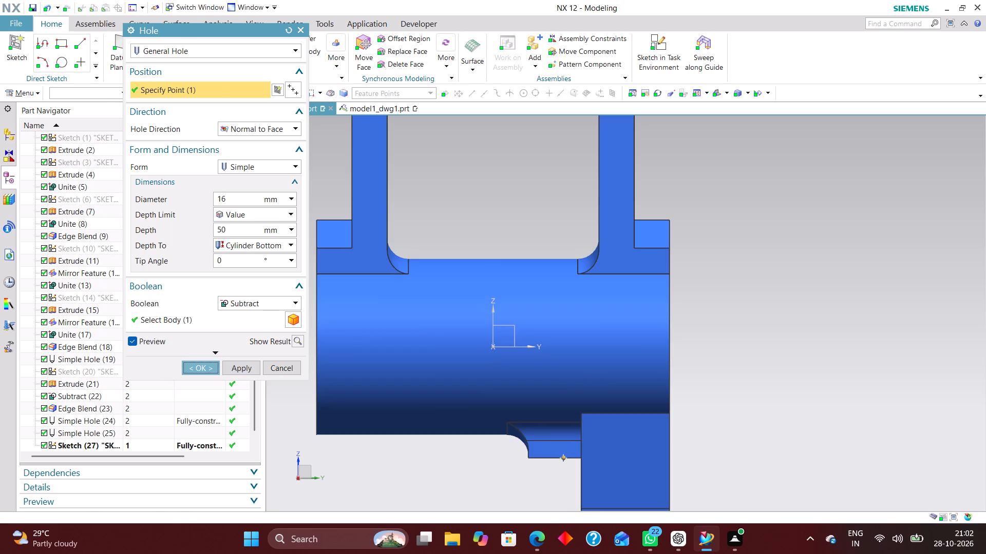
Switch to model1_dwg1.prt and bring its outdated views up to date with the new hole.
click(359, 110)
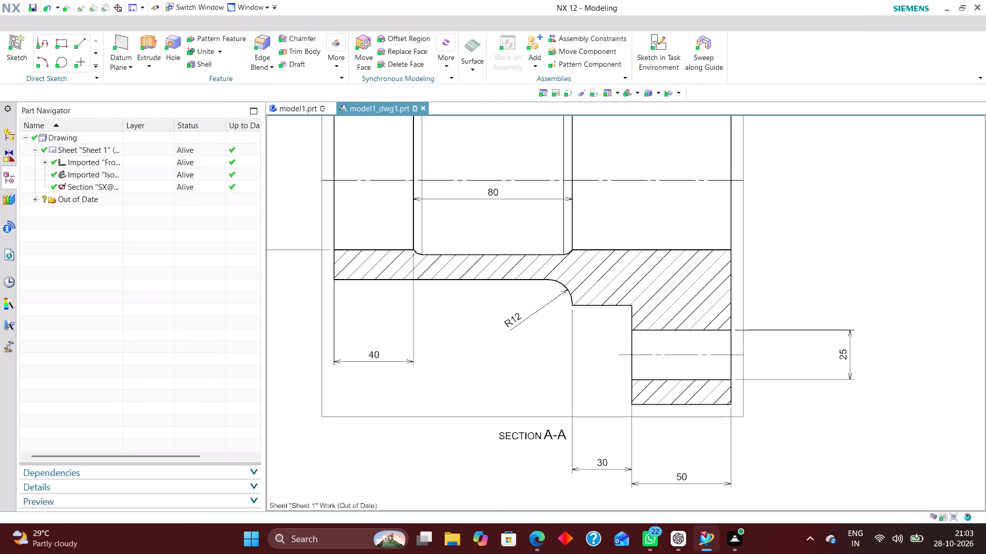
click(33, 137)
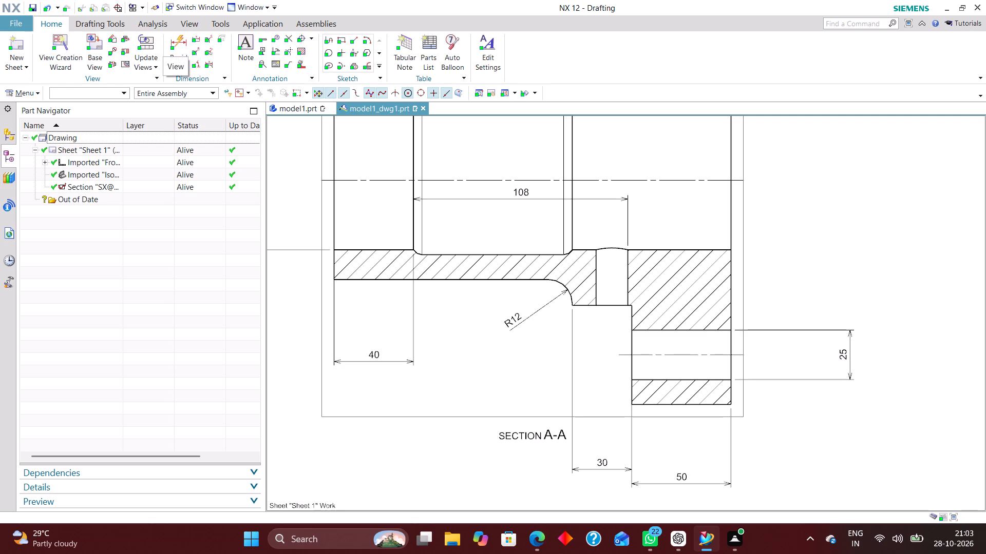
Move the 108 dimension in section view A-A slightly lower, between the main bore's centreline and the bore's lower edge.
scroll(515, 221, down, 3)
scroll(559, 235, up, 3)
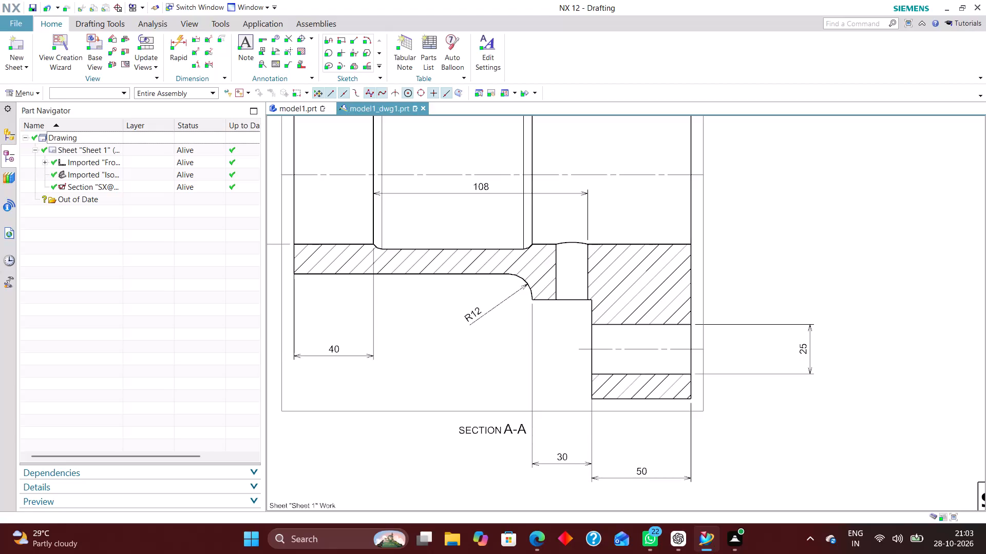
click(179, 37)
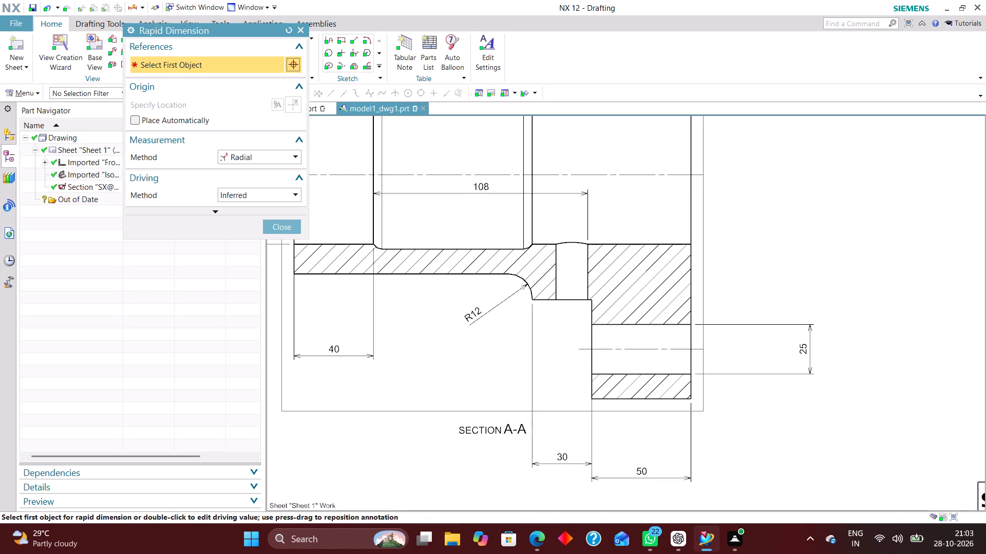
click(275, 161)
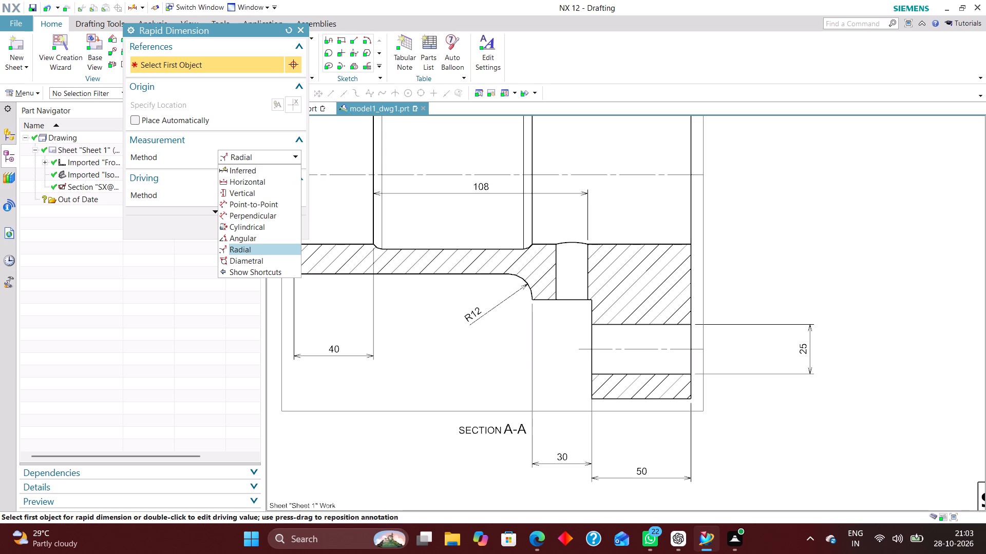
click(270, 170)
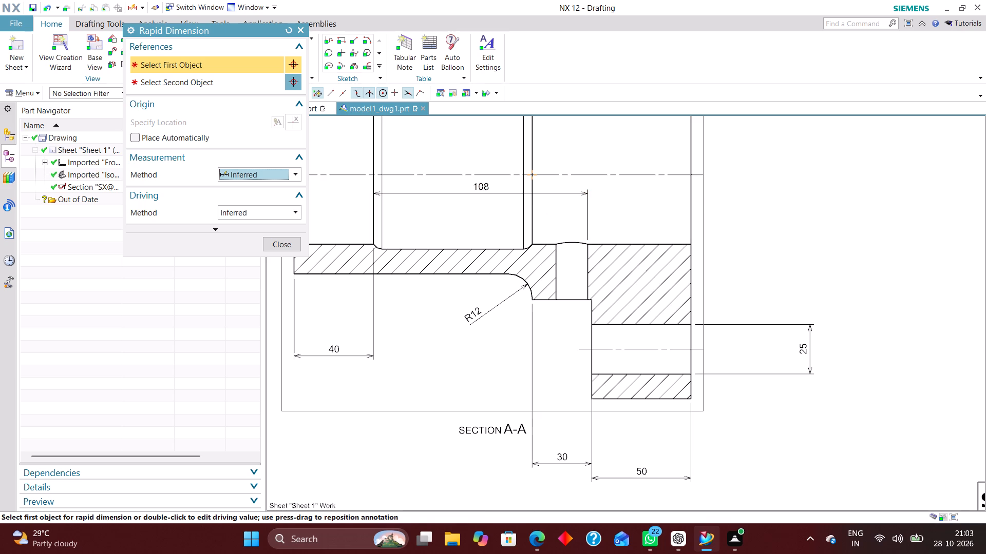
drag(560, 192, 469, 199)
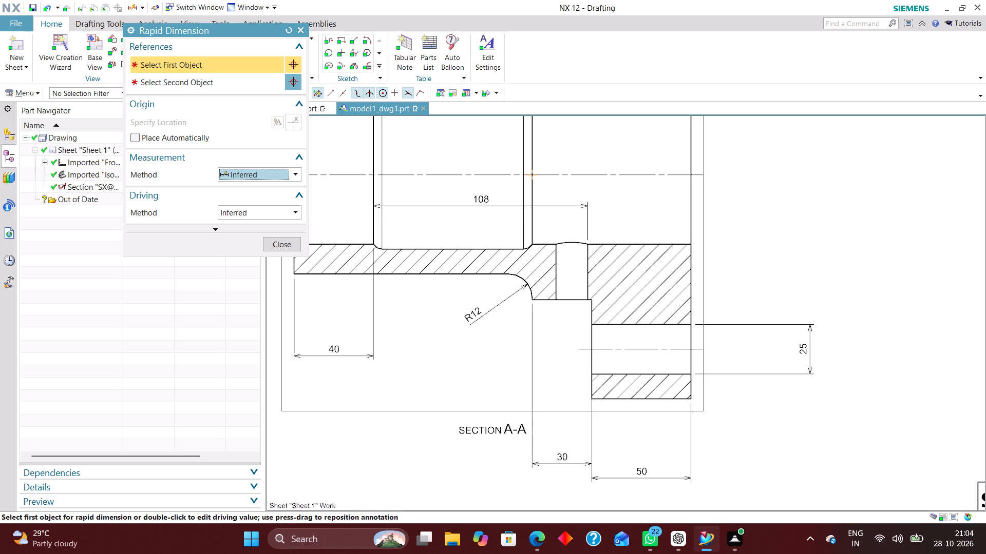
double_click(295, 174)
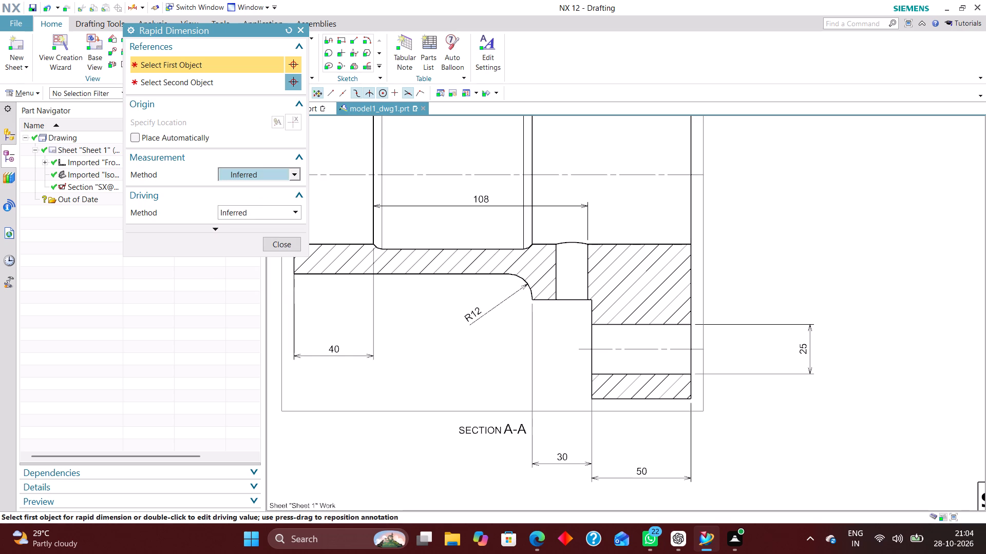
click(285, 246)
drag(482, 203, 482, 205)
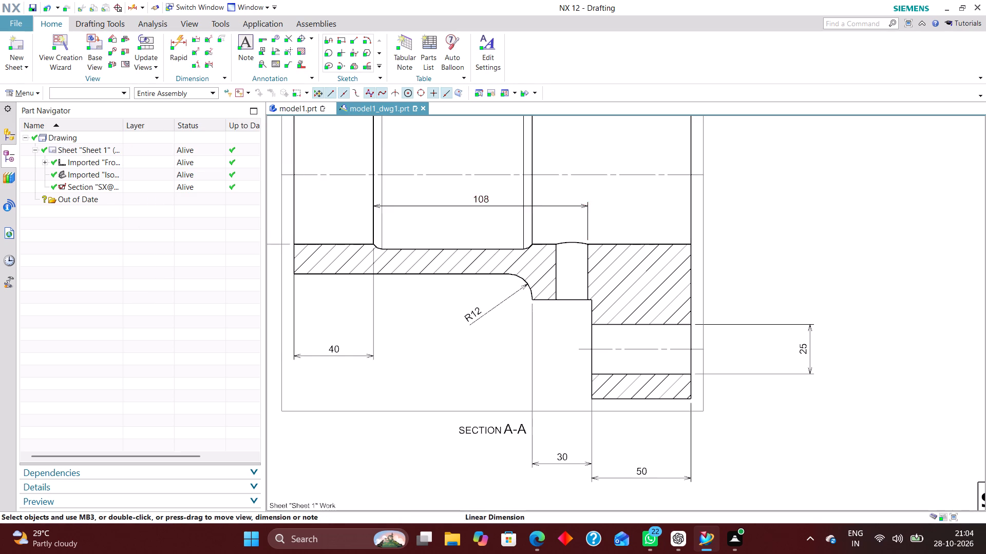
drag(482, 205, 472, 207)
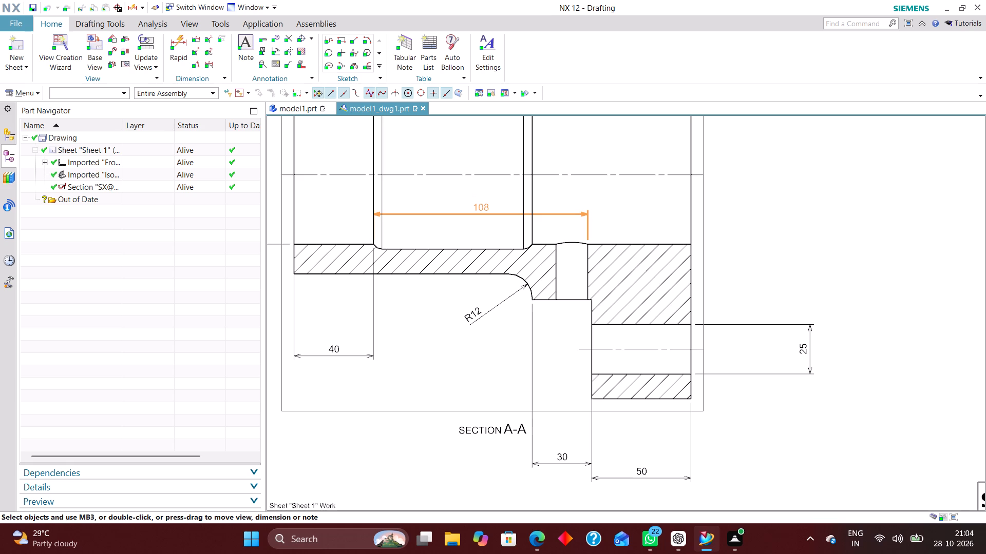
drag(472, 207, 479, 197)
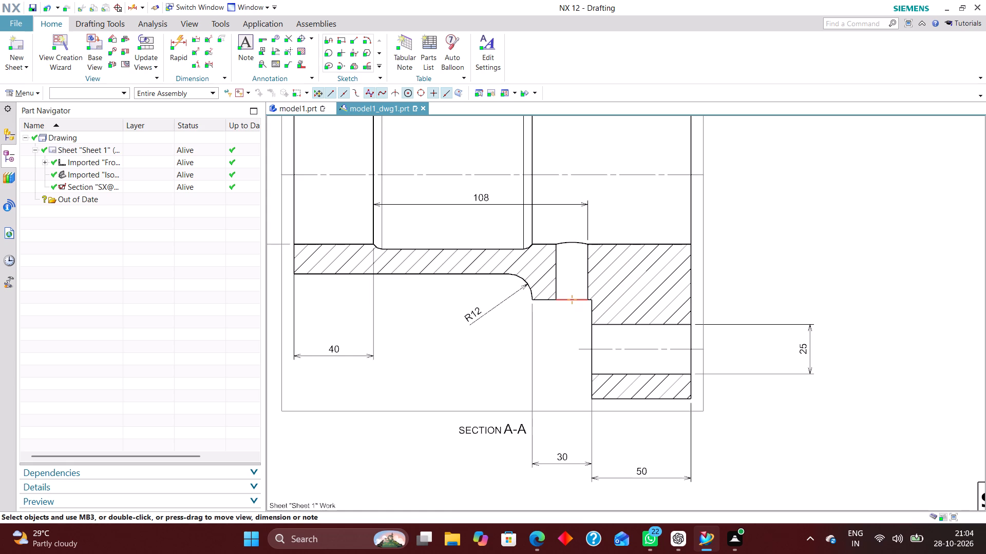
scroll(429, 326, down, 1)
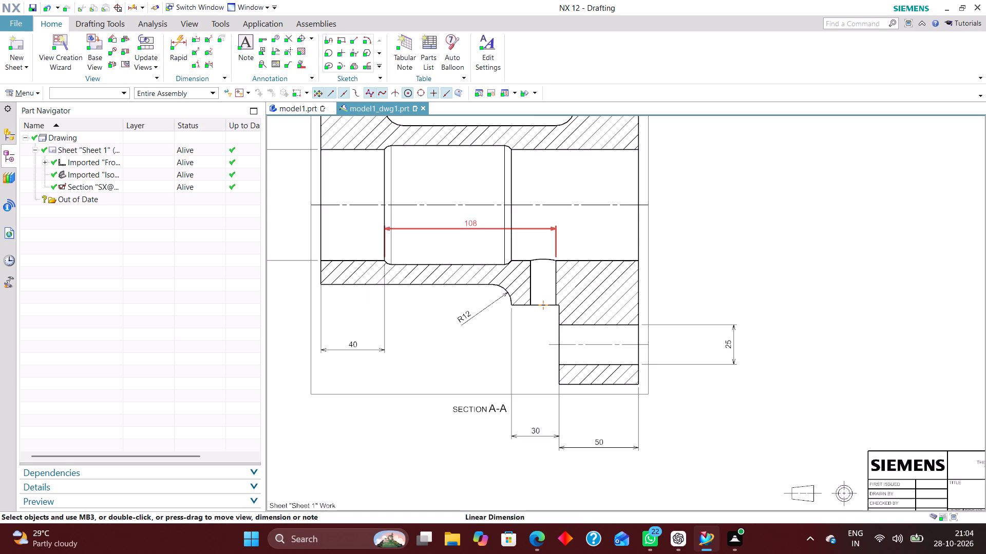
scroll(475, 226, up, 3)
scroll(469, 223, down, 1)
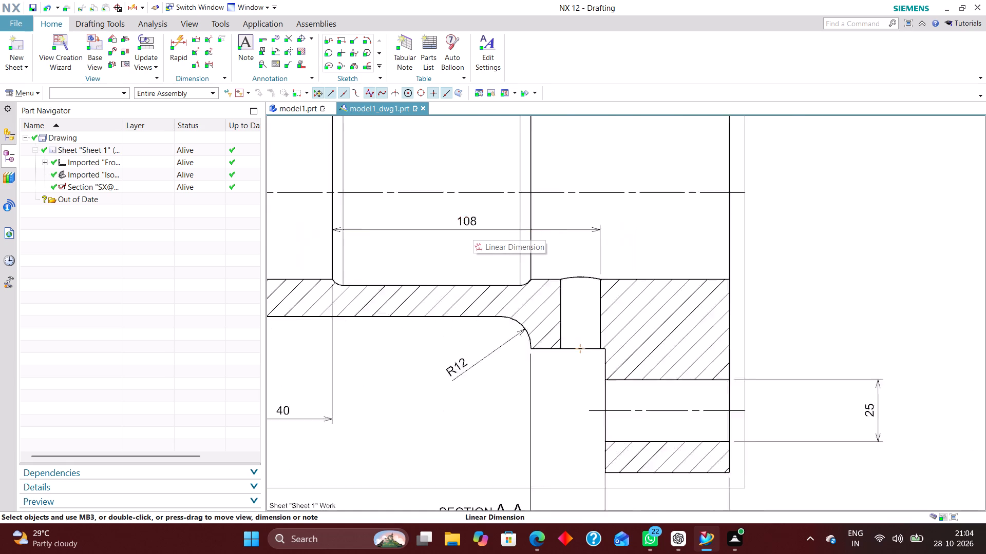
scroll(467, 227, down, 1)
scroll(465, 219, up, 2)
drag(467, 222, 471, 254)
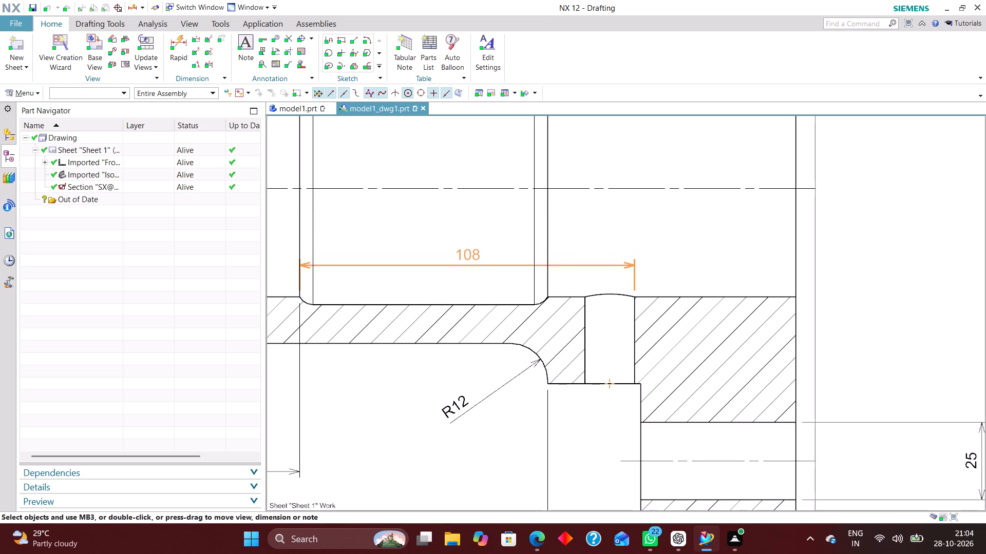
drag(471, 254, 471, 217)
Add a radial dimension to the inner corner fillet between the upper arm and the body in section A-A, placing it inside the recess.
scroll(440, 257, down, 1)
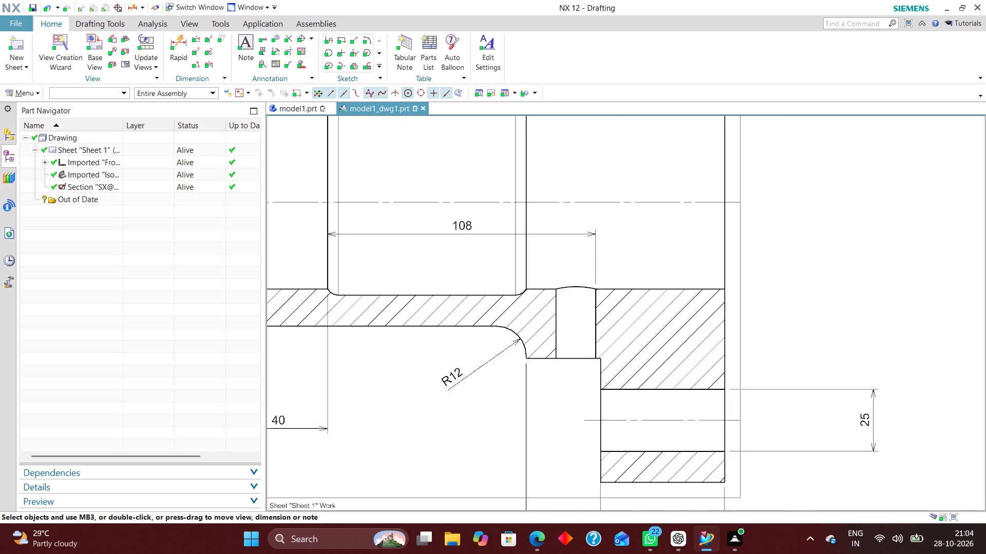
scroll(440, 257, down, 2)
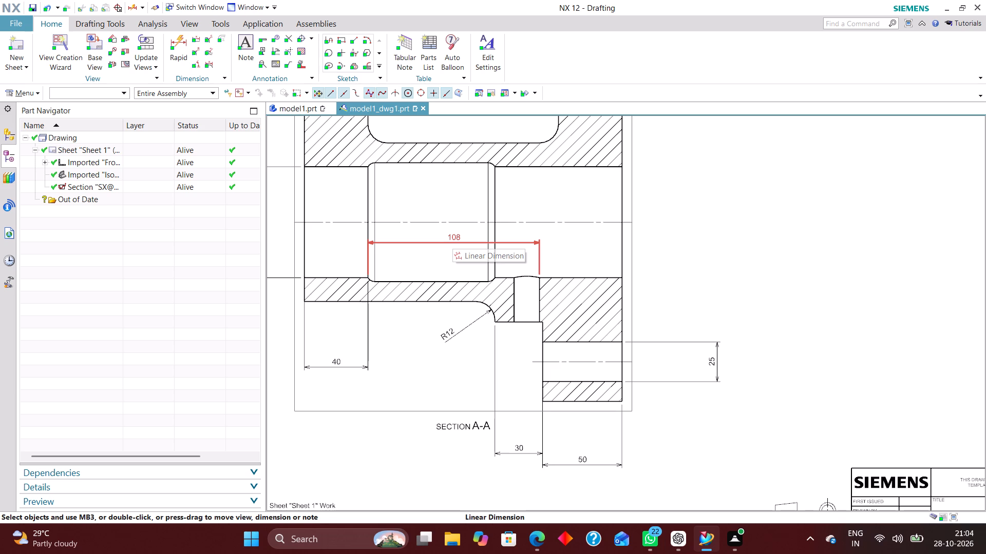
scroll(628, 271, down, 2)
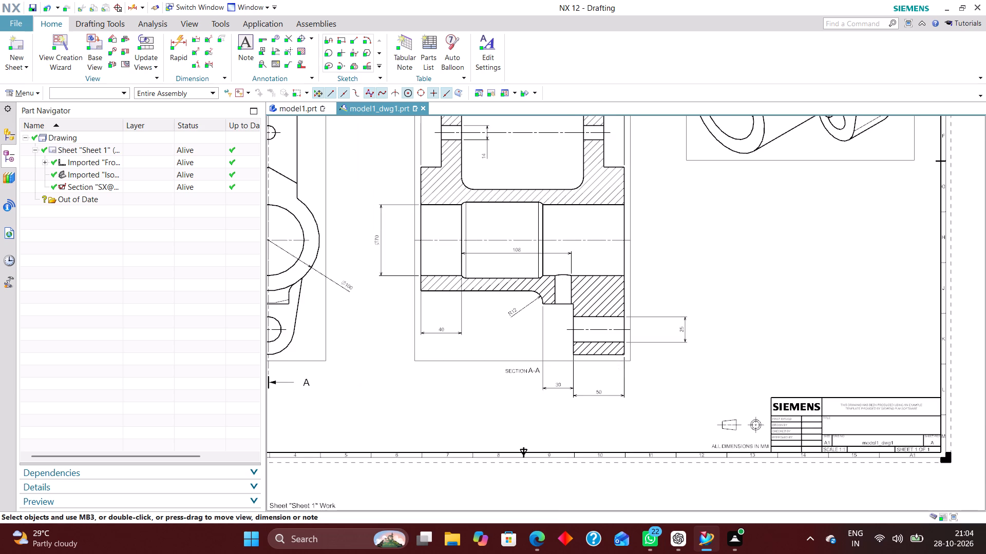
scroll(477, 170, up, 5)
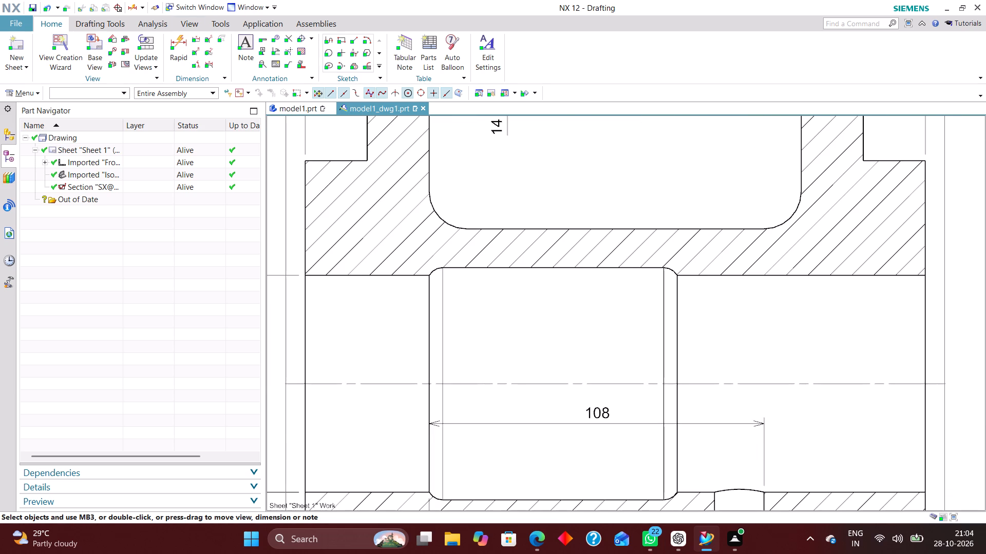
click(175, 38)
click(249, 173)
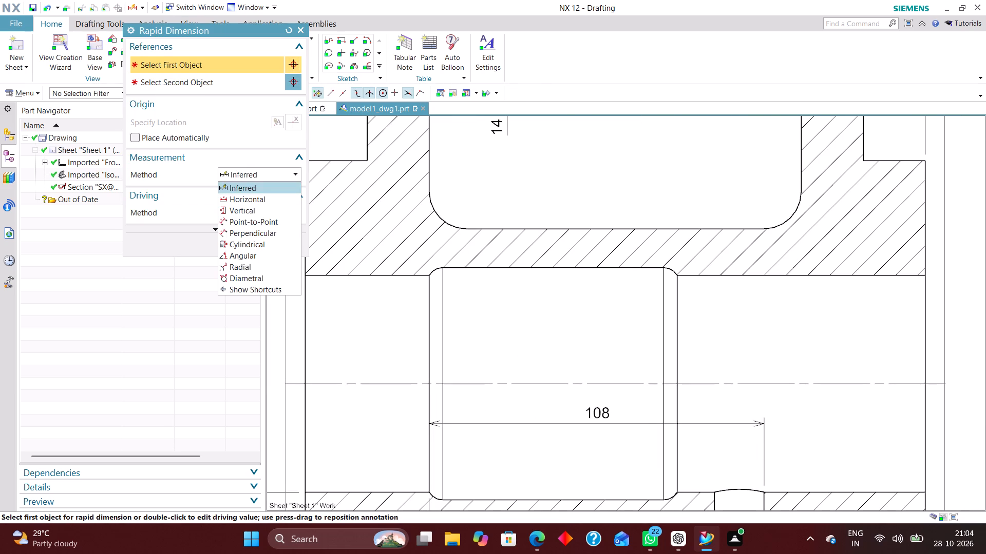
click(244, 265)
click(438, 219)
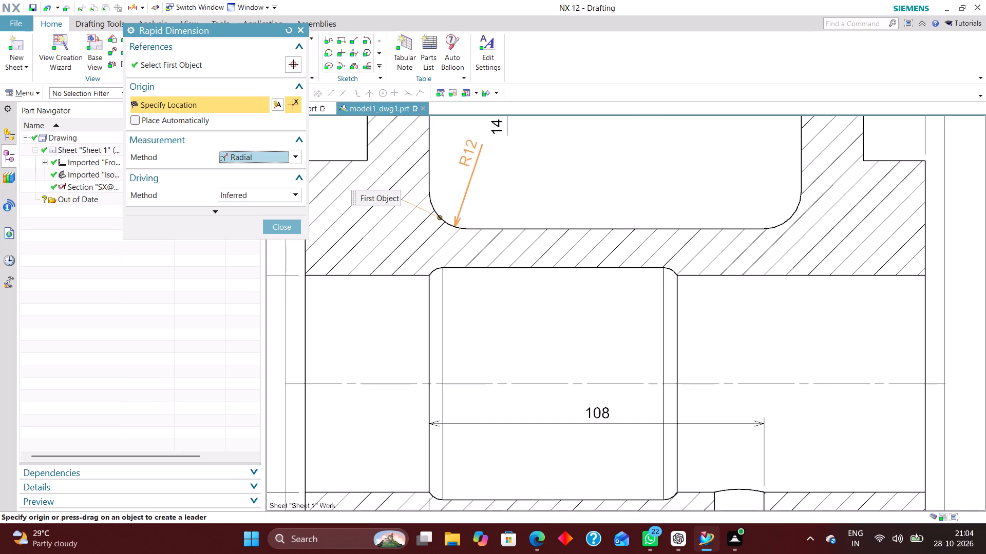
click(478, 157)
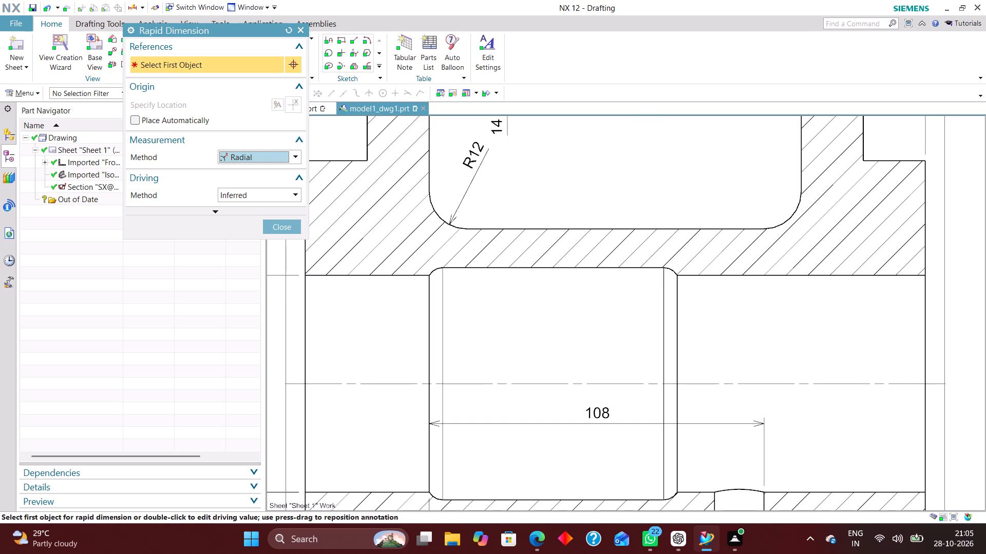
scroll(546, 196, down, 5)
scroll(625, 338, up, 4)
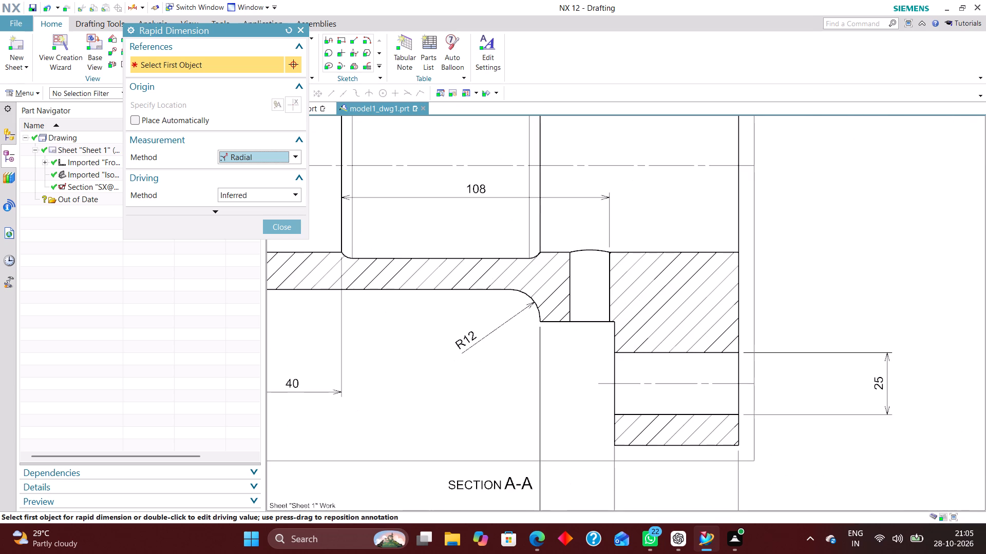
scroll(610, 306, down, 2)
click(278, 225)
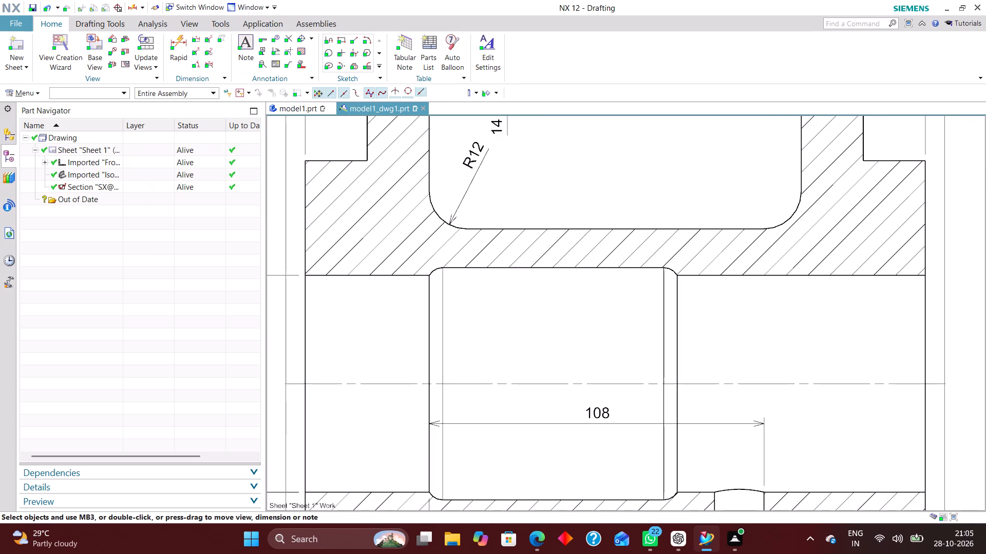
Add a center mark to the small hole beside the lower lug in section view A-A.
click(300, 37)
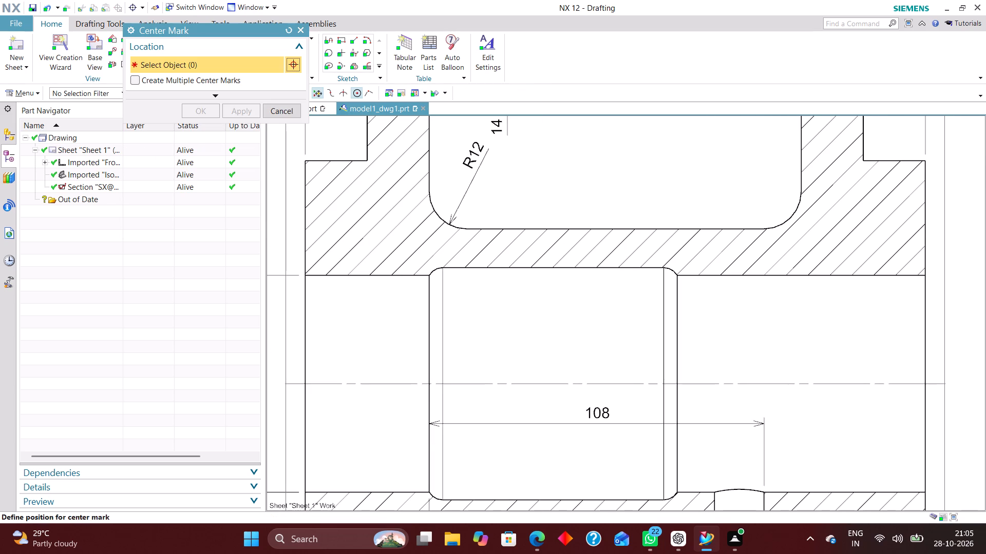
scroll(494, 228, down, 4)
scroll(602, 362, up, 6)
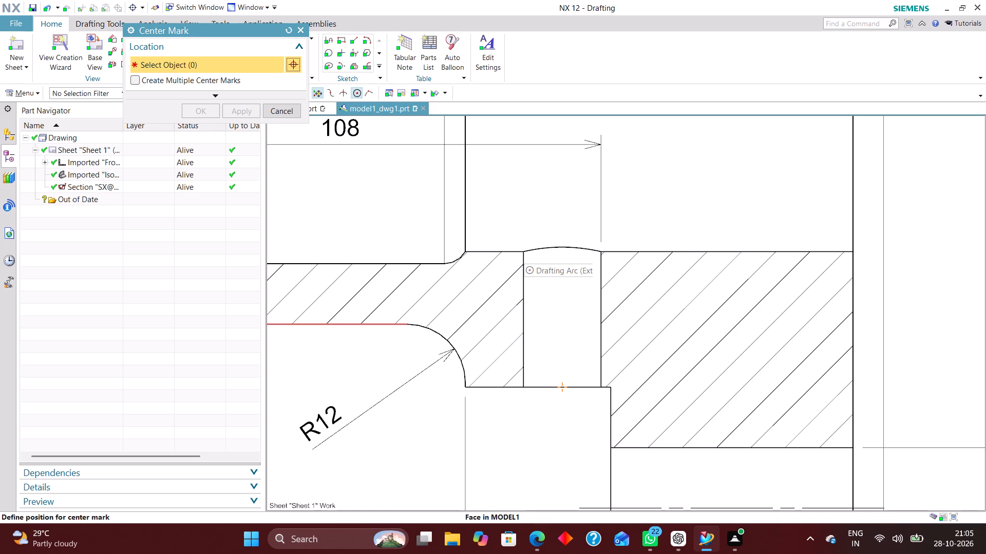
click(524, 318)
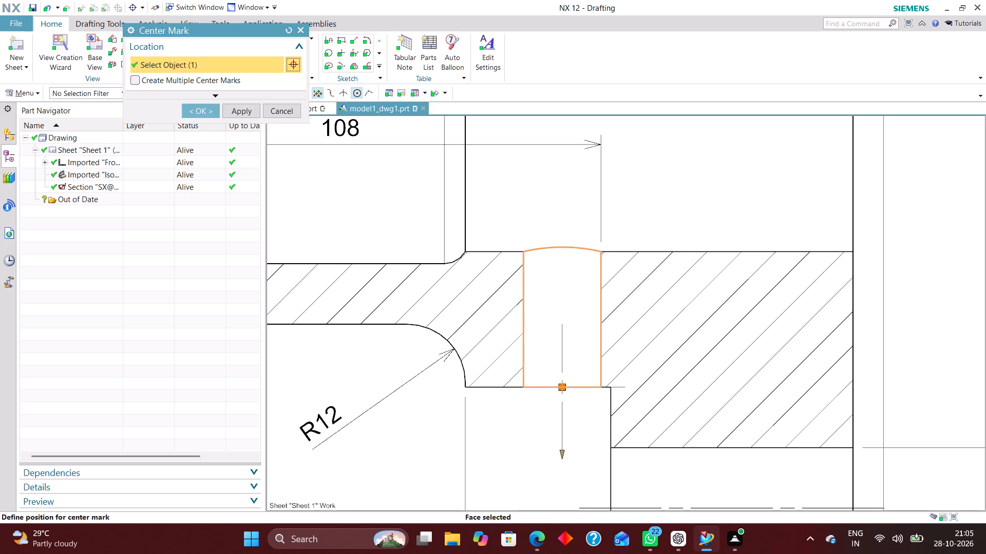
click(193, 111)
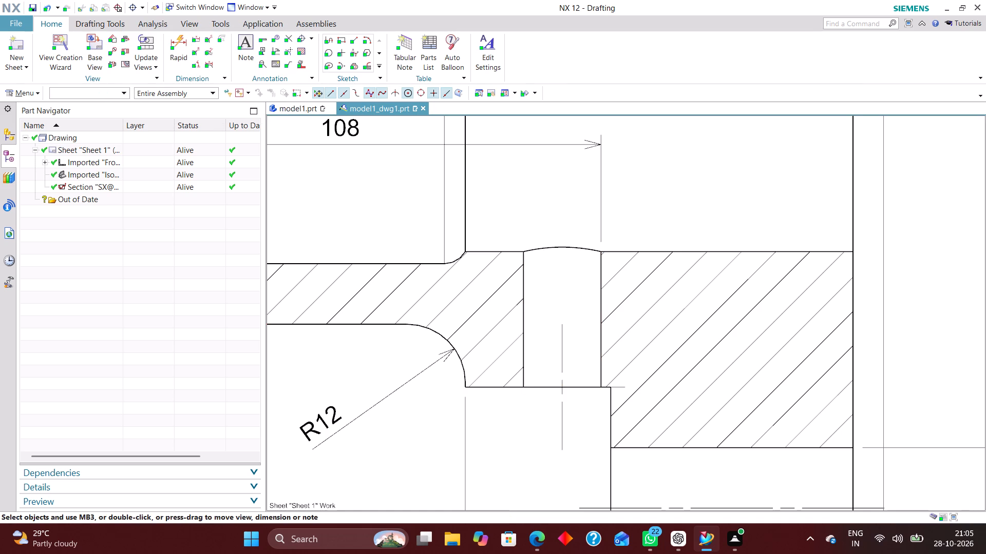
Dimension the distance from the small hole's center mark to the lower lug's outer end edge, placed below the 50 dimension.
scroll(469, 240, down, 3)
scroll(488, 330, up, 2)
click(180, 49)
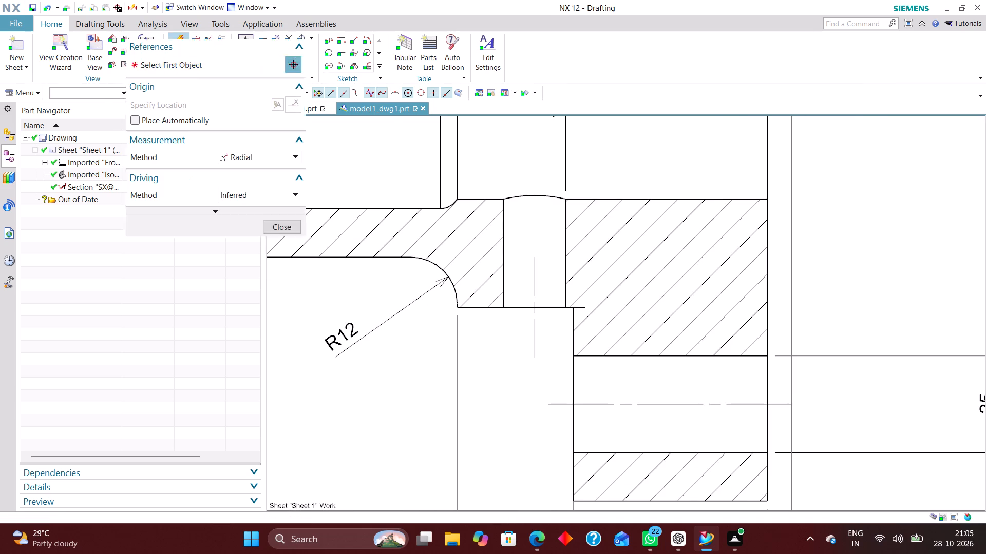
scroll(500, 218, down, 4)
scroll(529, 287, up, 2)
click(276, 155)
click(270, 167)
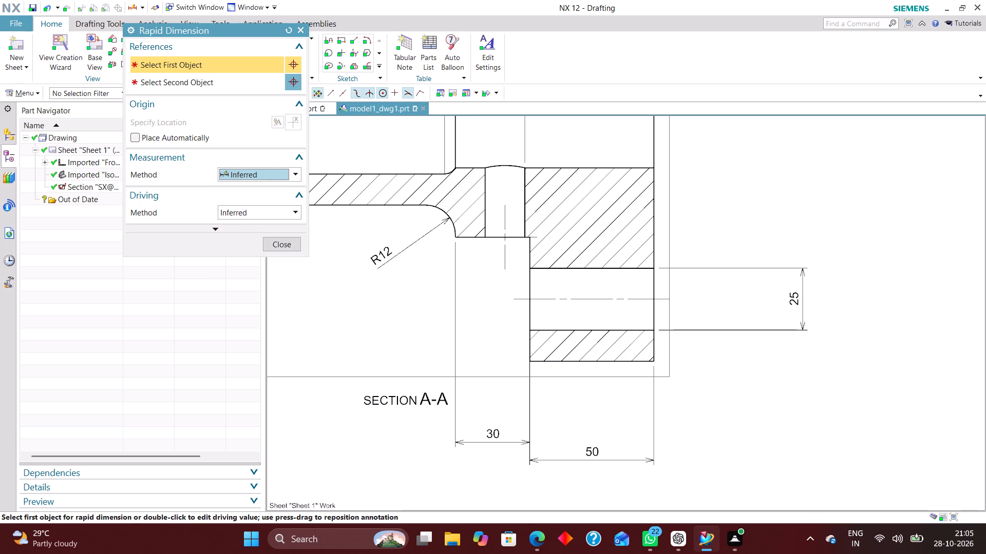
click(506, 258)
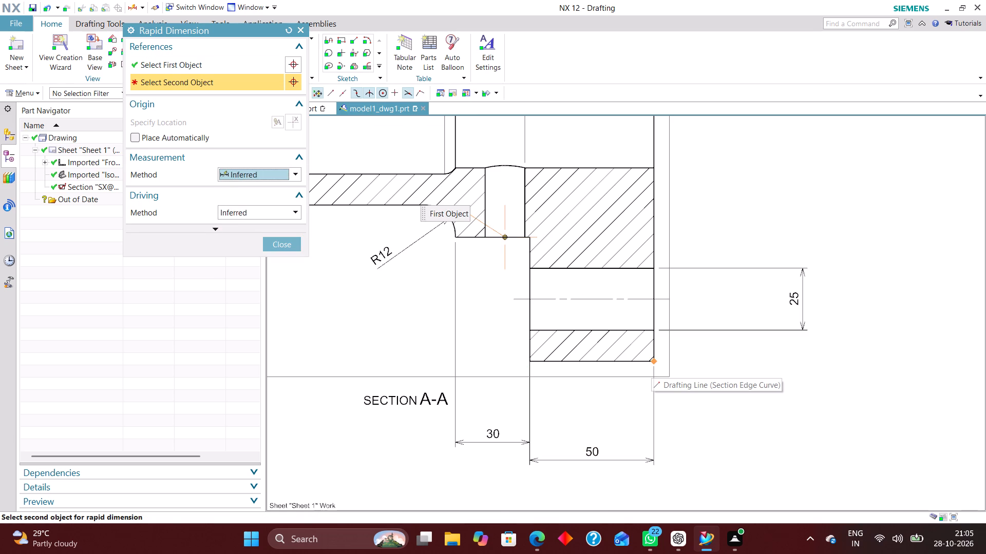
click(654, 363)
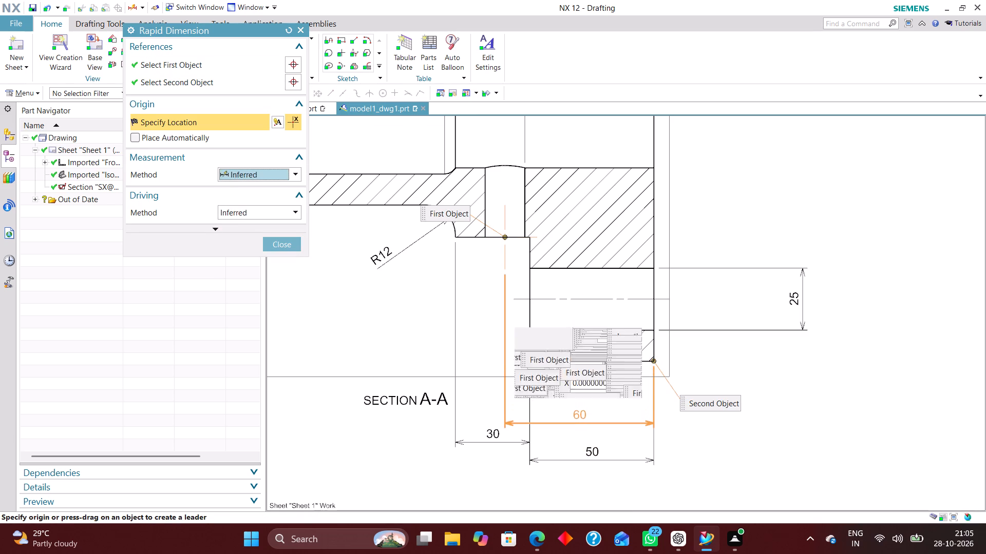
click(577, 480)
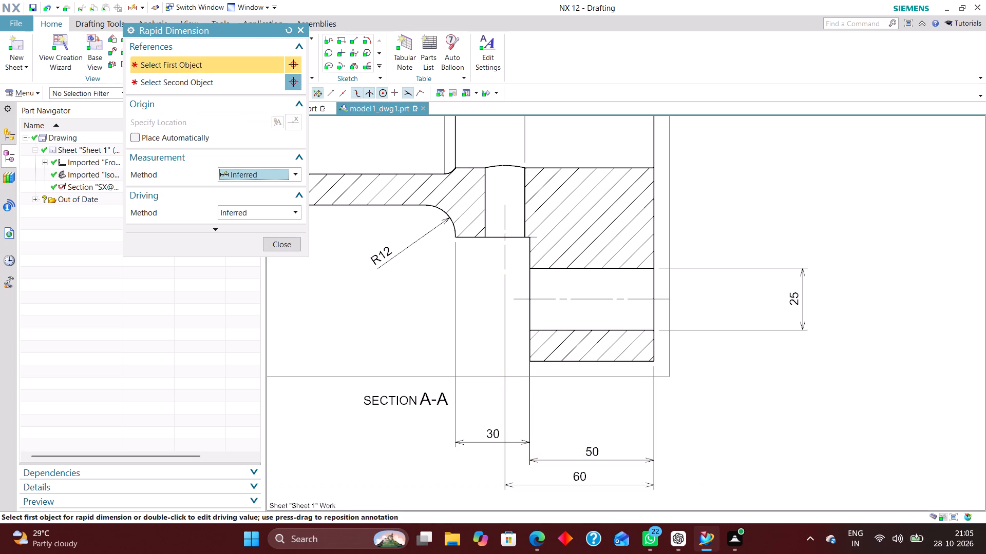
click(279, 239)
Move the 50, 30 and 60 dimensions below section view A-A closer to the lower lug, keeping them staggered.
drag(592, 456, 593, 439)
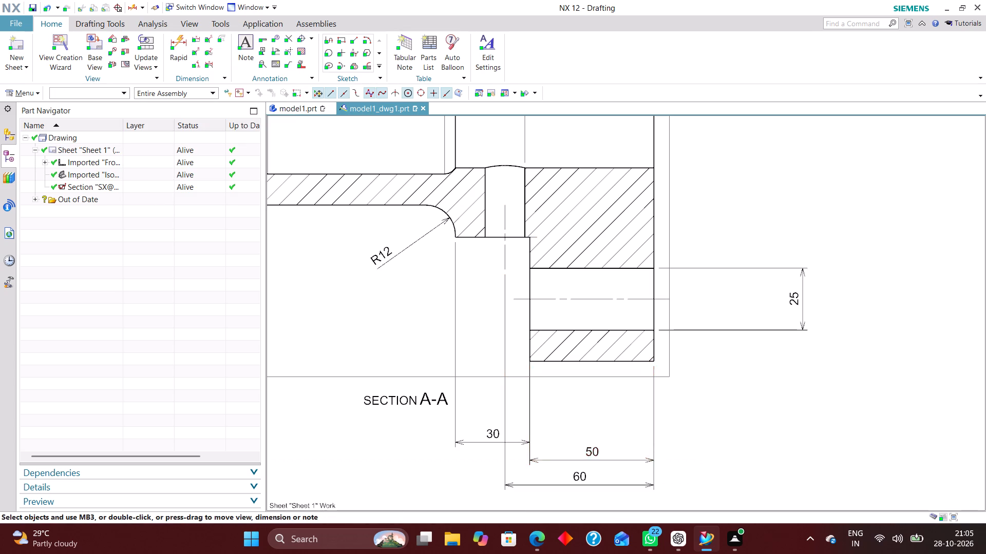
drag(593, 439, 597, 410)
drag(500, 439, 489, 373)
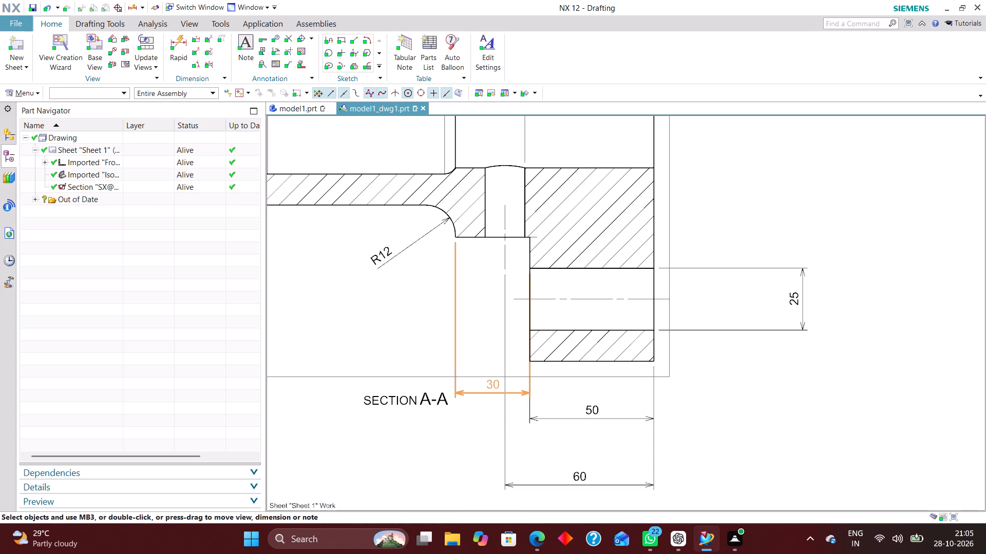
drag(489, 373, 486, 357)
drag(594, 486, 590, 451)
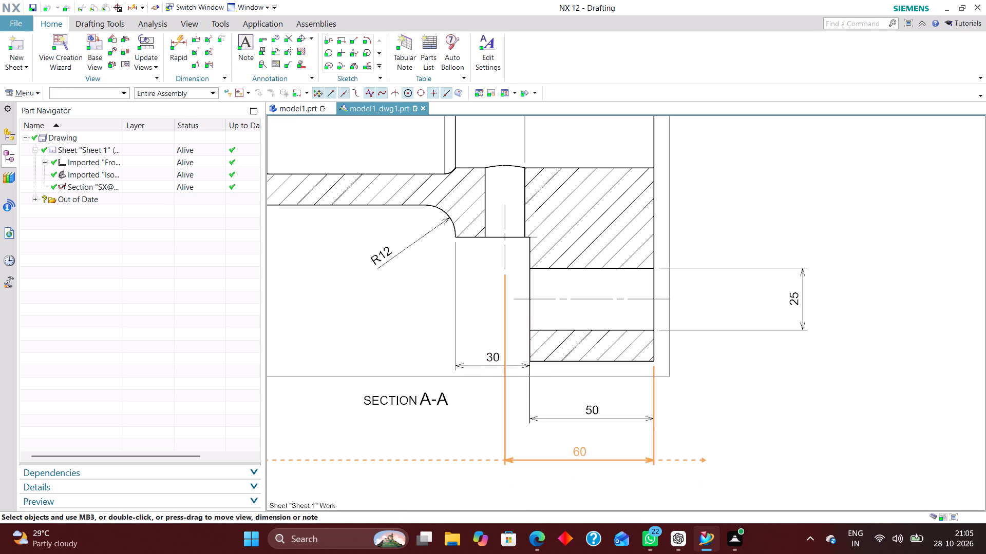
drag(590, 451, 593, 439)
Dimension the width across the small hole's upper edge corners in section A-A, placed above the hole and below the 108 dimension.
scroll(663, 441, down, 3)
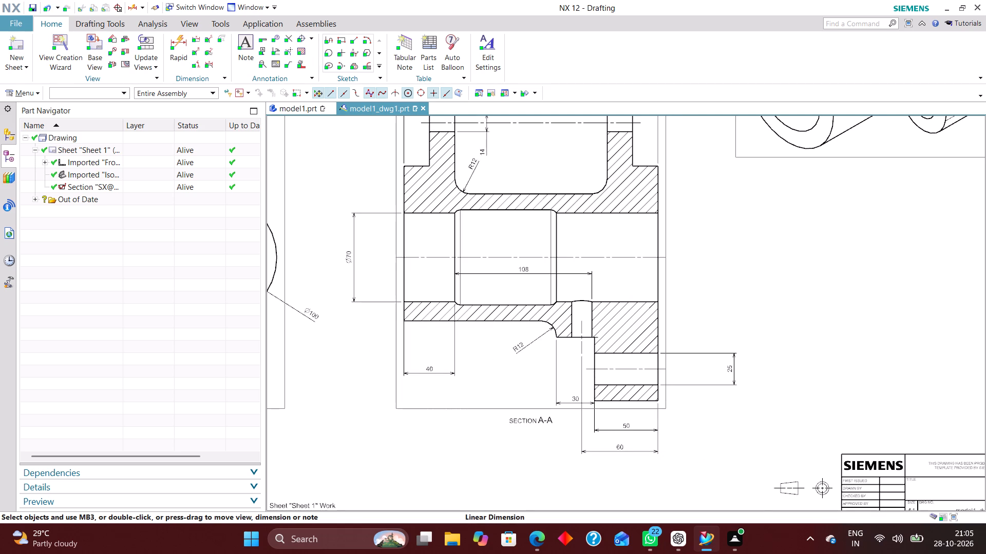
right_drag(781, 205, 712, 315)
scroll(691, 374, up, 5)
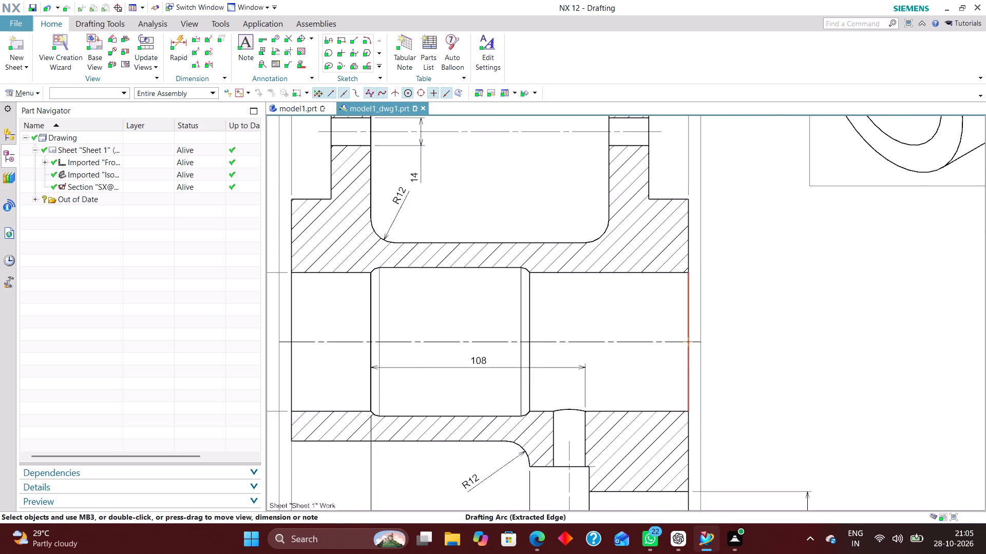
scroll(670, 362, down, 3)
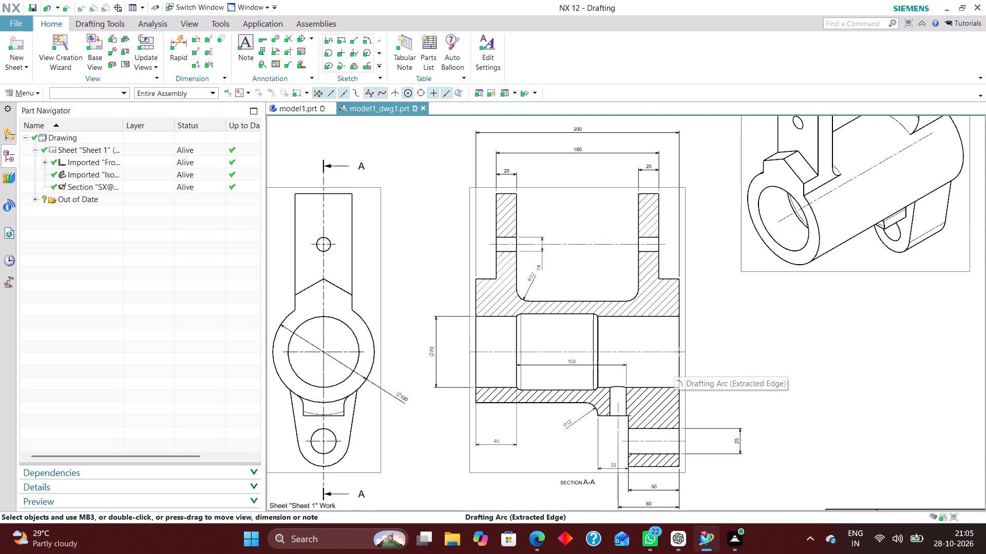
scroll(633, 452, up, 2)
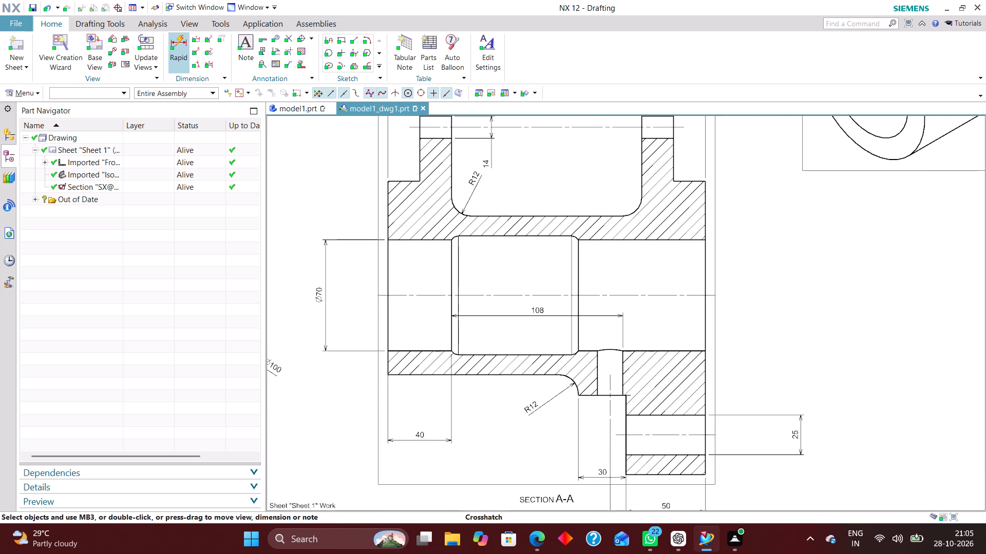
click(180, 37)
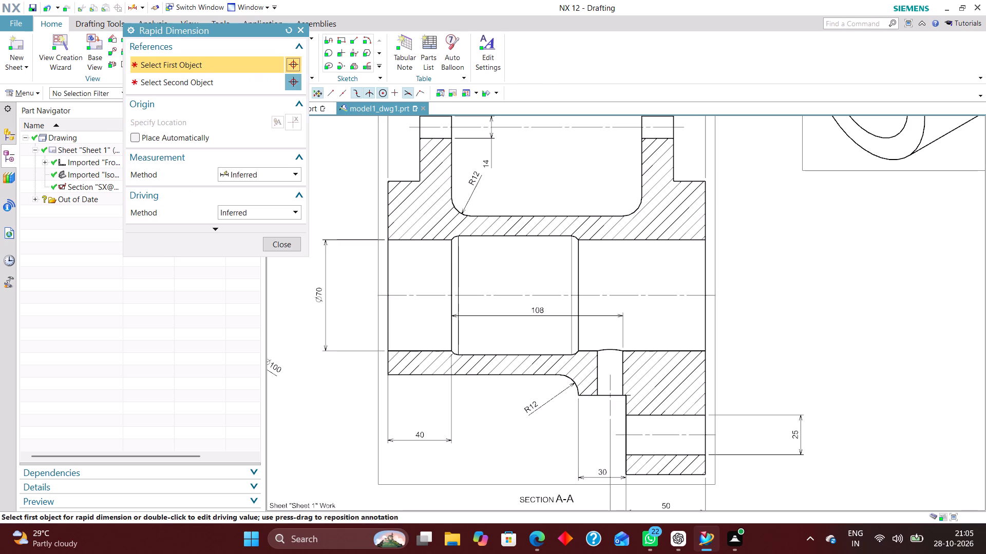
scroll(611, 360, up, 5)
click(577, 340)
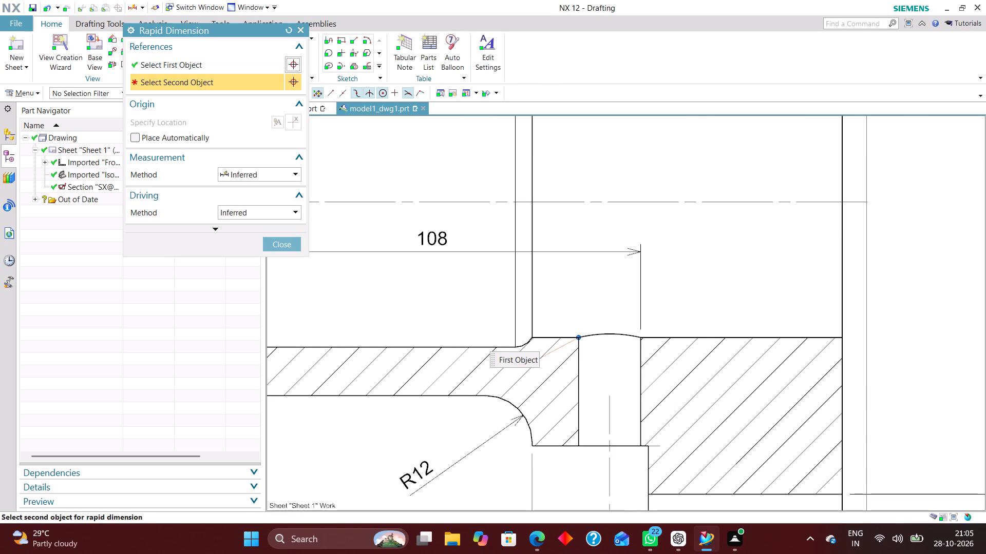
click(643, 338)
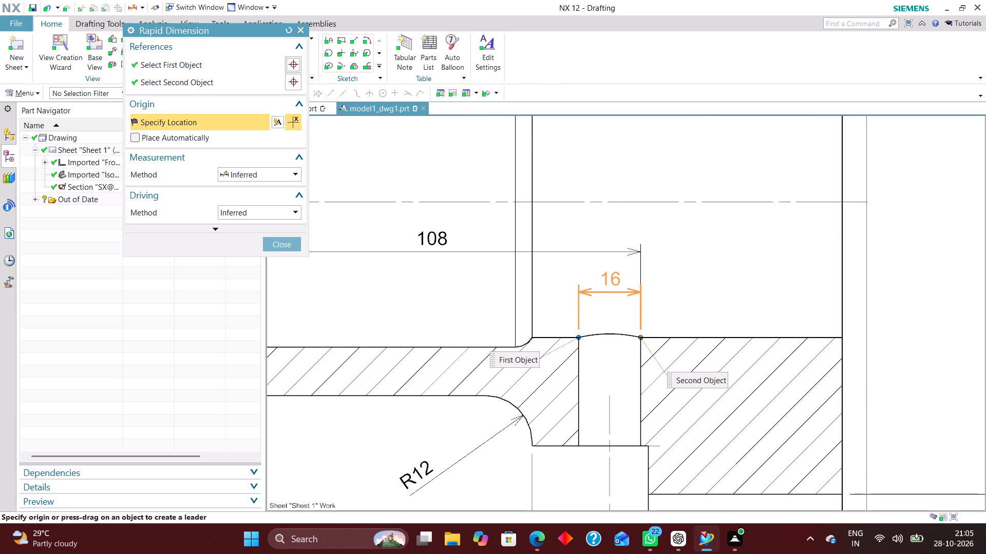
click(605, 279)
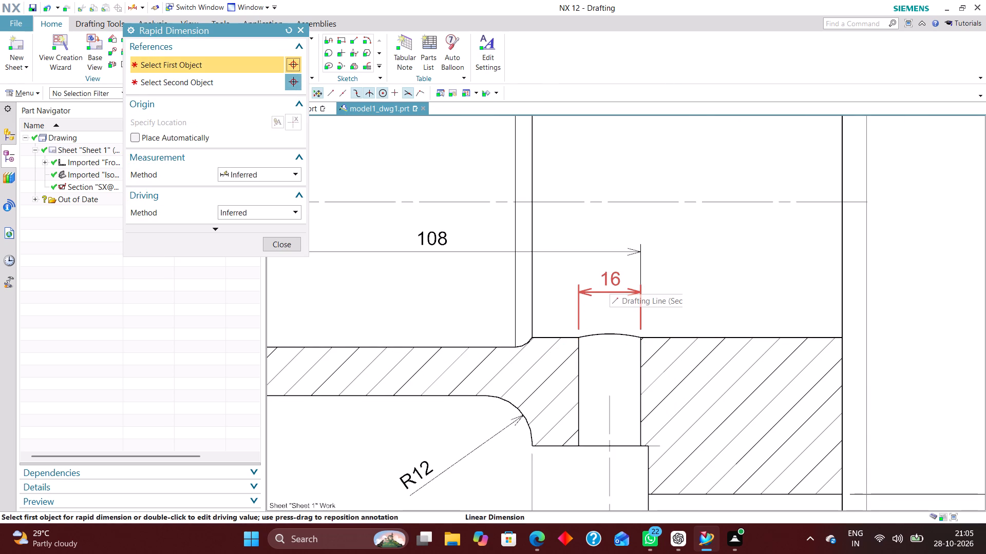
click(295, 245)
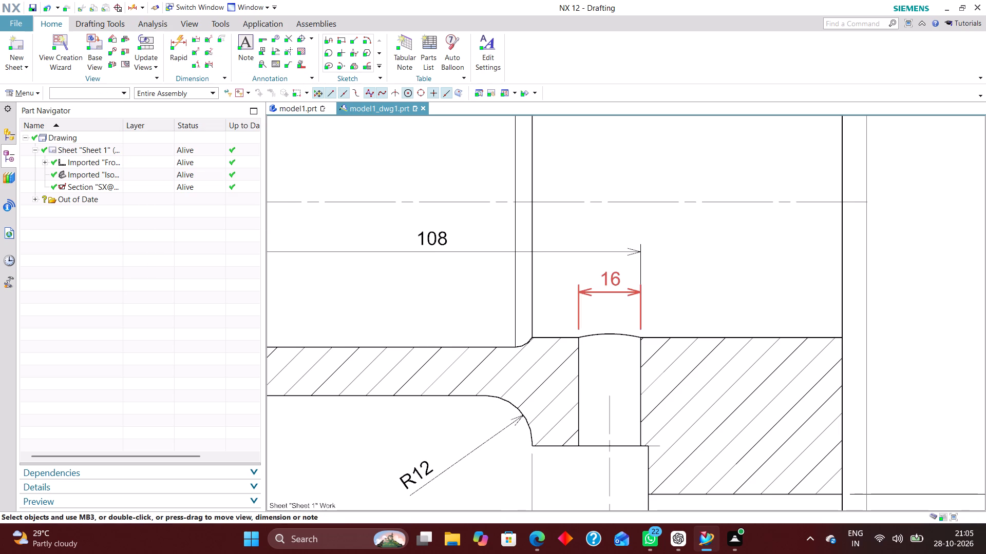
Change the small hole's 16 dimension to the Cylindrical measurement method.
double_click(618, 292)
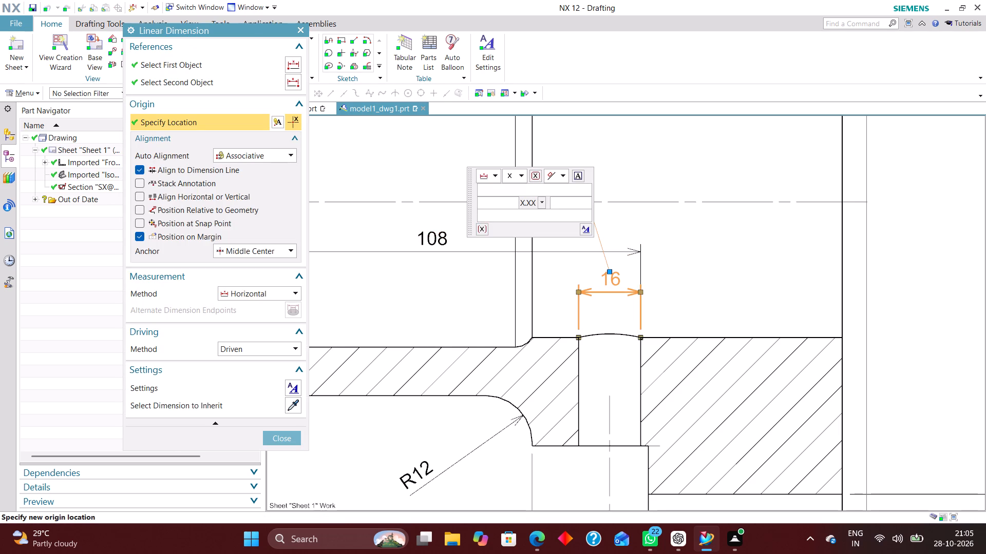
click(277, 292)
click(275, 349)
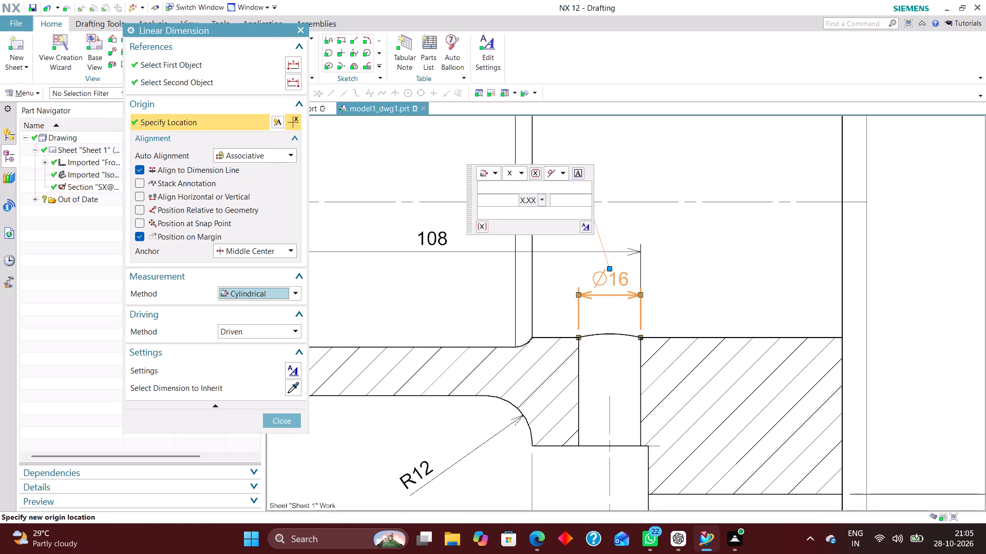
click(289, 419)
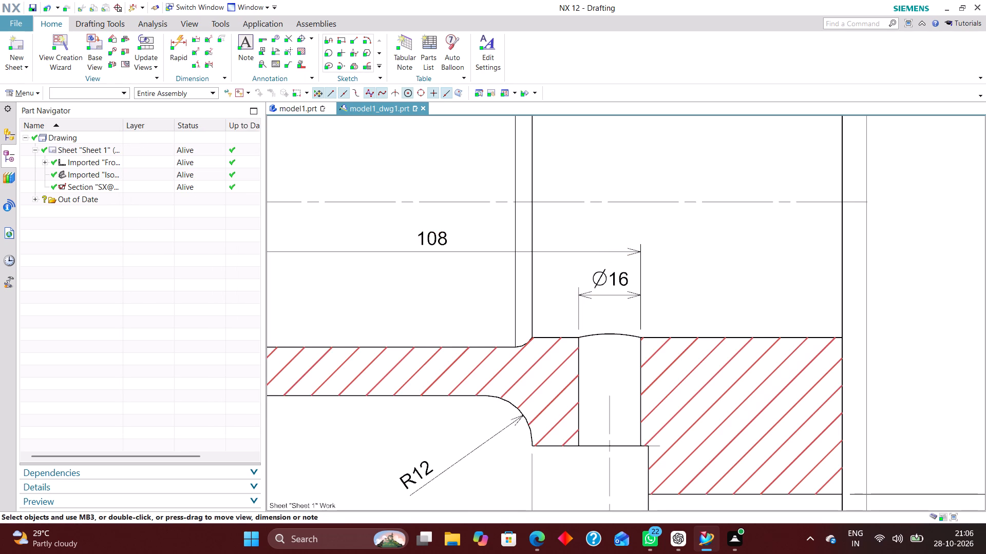
Add a radial dimension to the main bore recess's corner fillet nearest the 40 mm end section, placing it inside the recess.
scroll(642, 375, down, 4)
scroll(552, 373, up, 3)
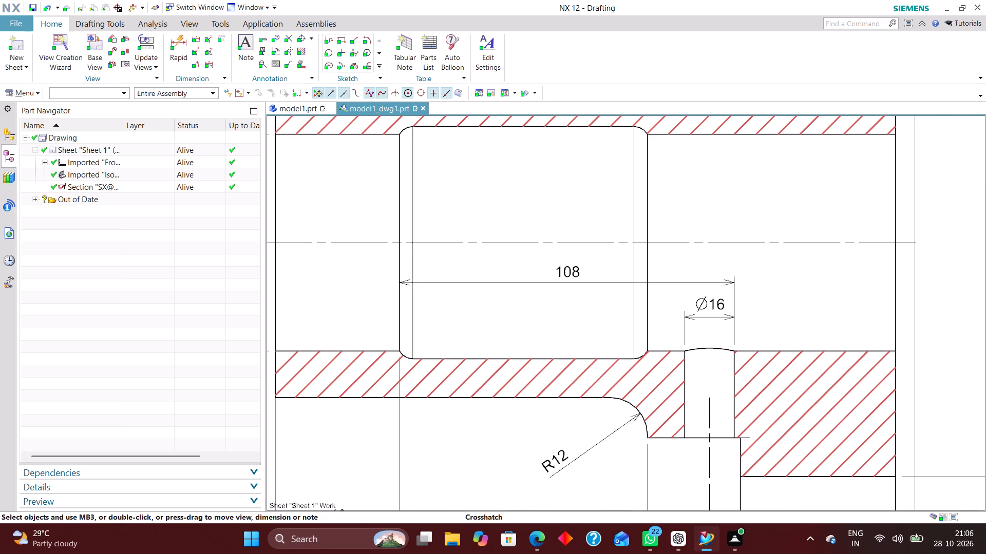
scroll(550, 344, down, 2)
click(178, 37)
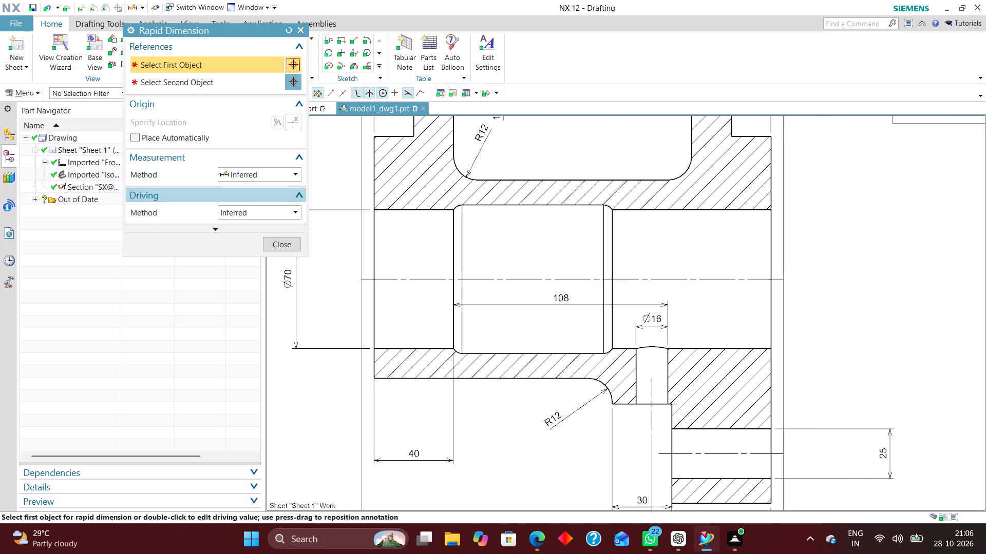
click(275, 174)
click(266, 264)
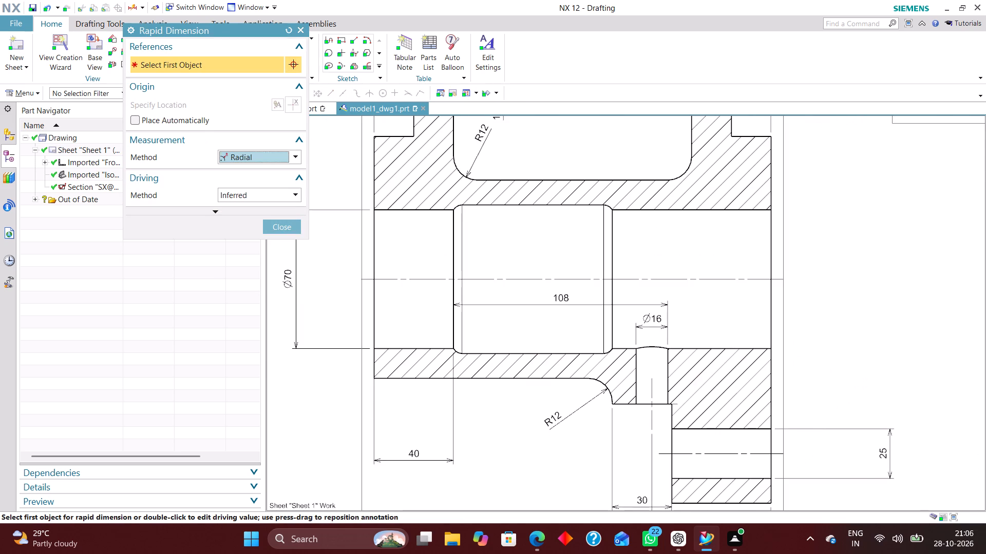
scroll(455, 214, up, 3)
click(456, 197)
click(554, 247)
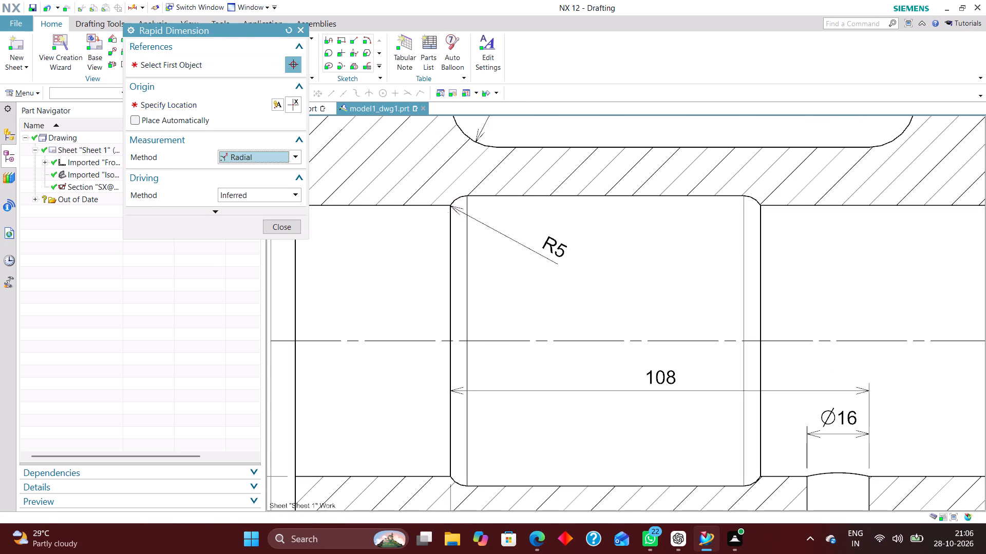
click(281, 226)
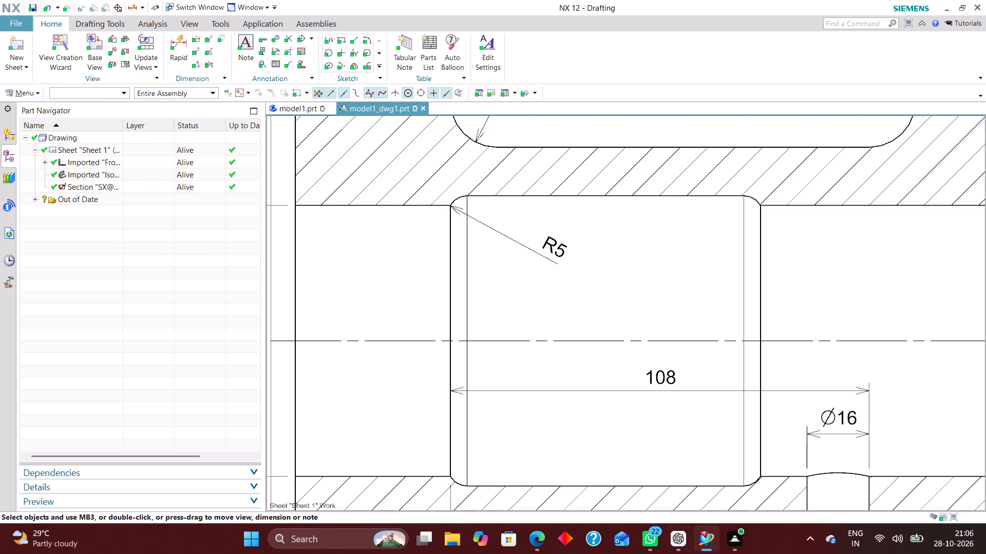
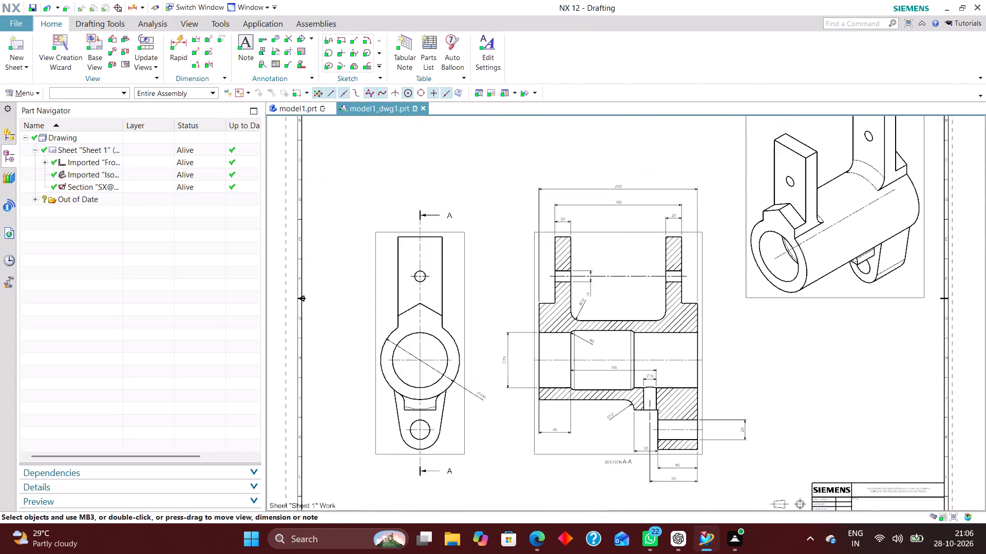
Change the lower lug hole's vertical dimension in section A-A to the Cylindrical measurement method.
scroll(759, 373, up, 2)
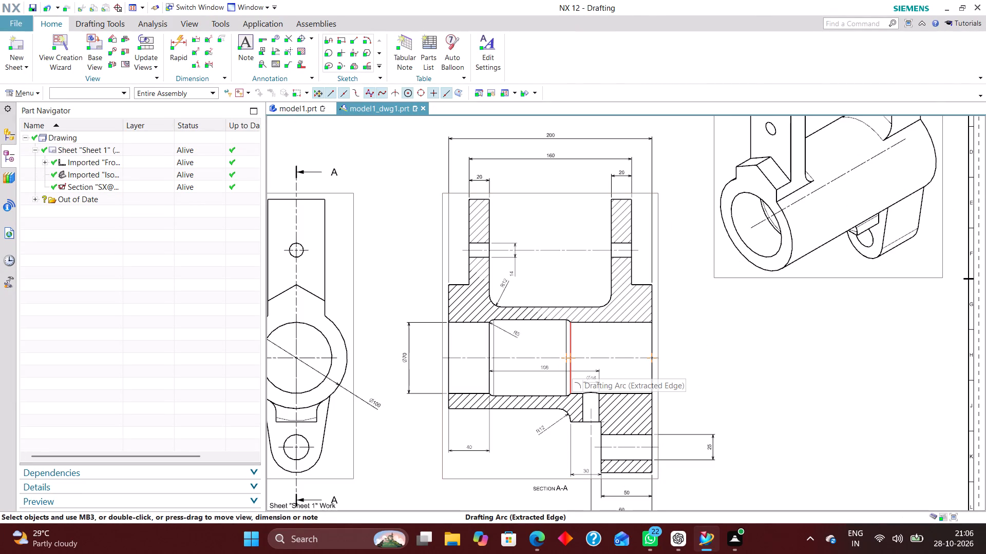
scroll(717, 473, up, 3)
click(712, 426)
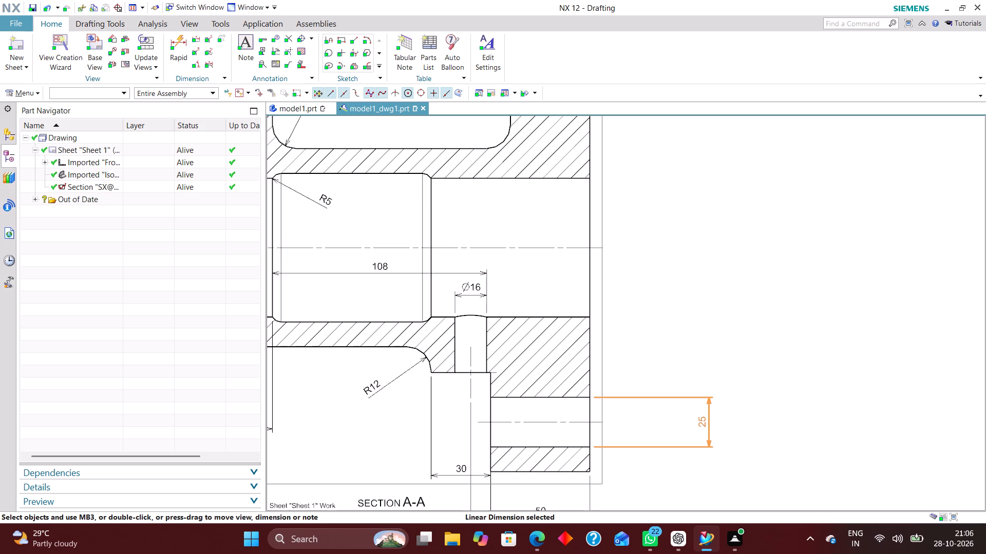
click(757, 330)
double_click(712, 425)
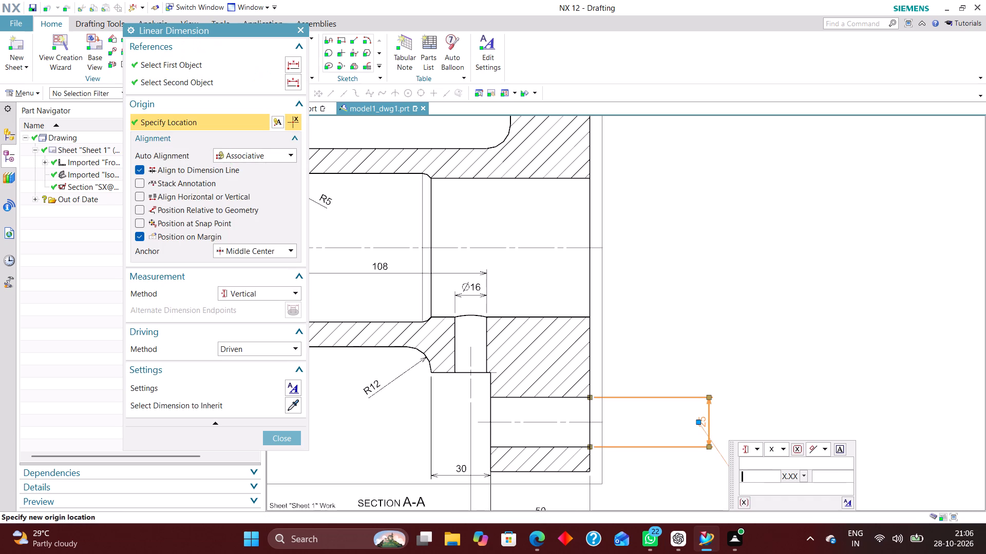
click(278, 293)
click(264, 350)
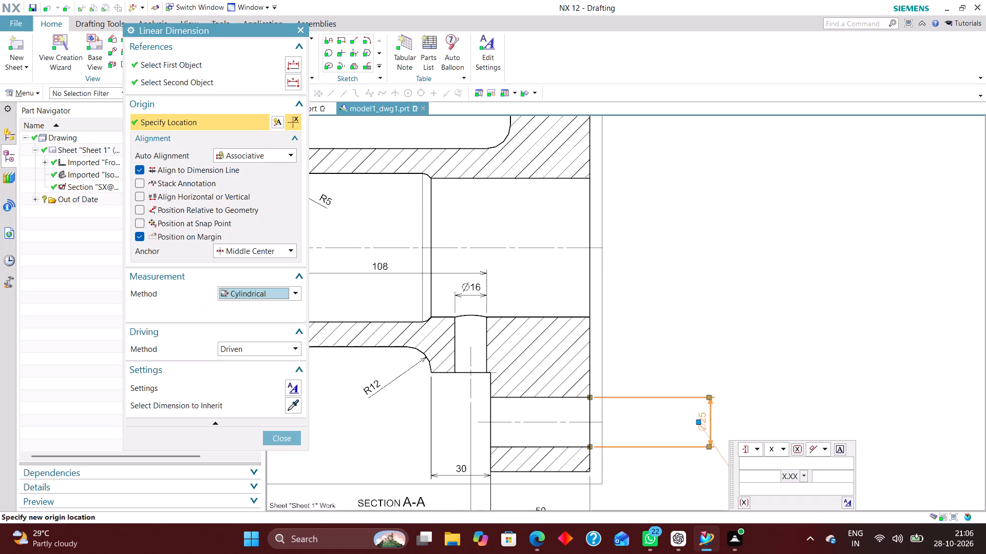
click(284, 418)
Add an Inferred rapid dimension in the front view from the main bore centre to the small boss's bottom edge, right of the part.
scroll(772, 383, down, 3)
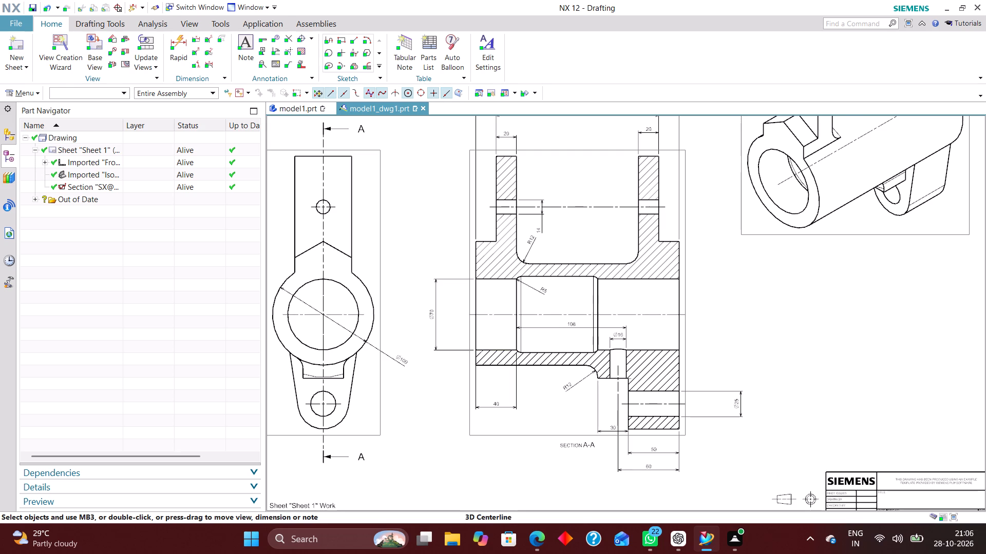
scroll(583, 346, down, 1)
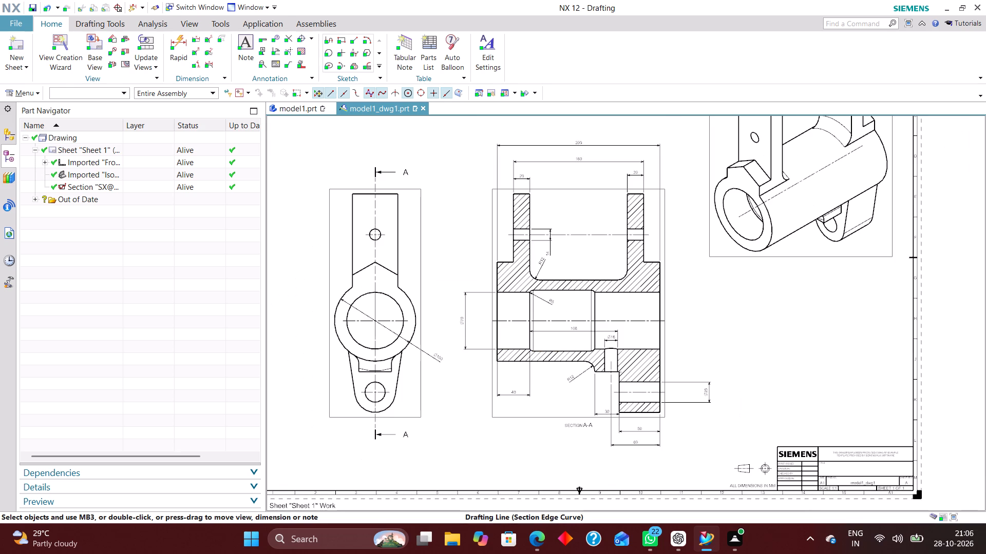
click(176, 36)
scroll(408, 381, up, 3)
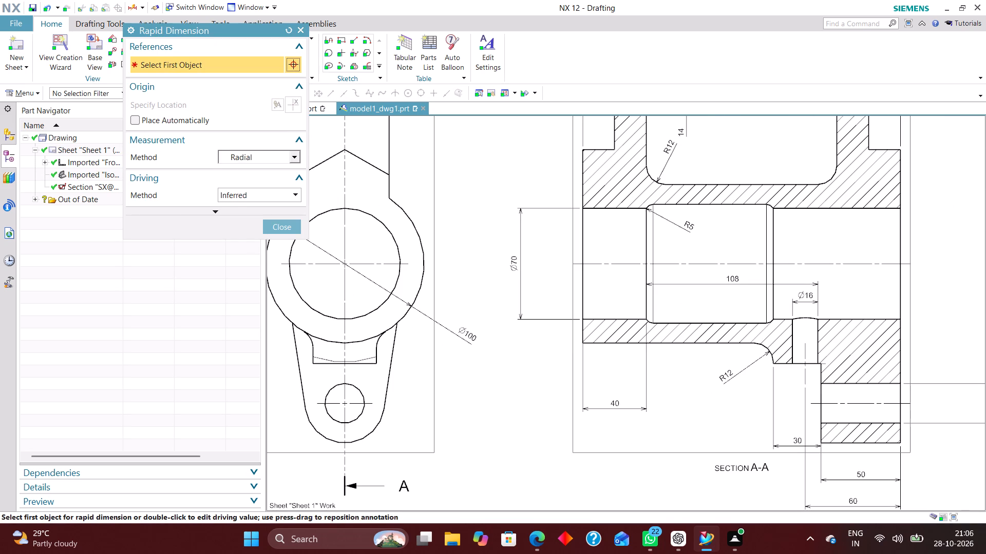
click(275, 157)
click(270, 168)
click(376, 264)
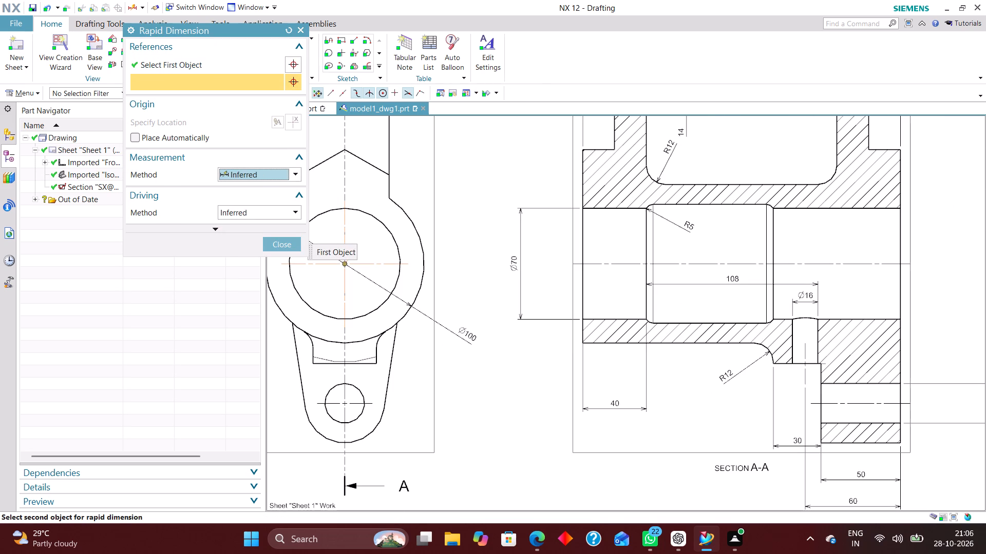
click(377, 366)
click(483, 315)
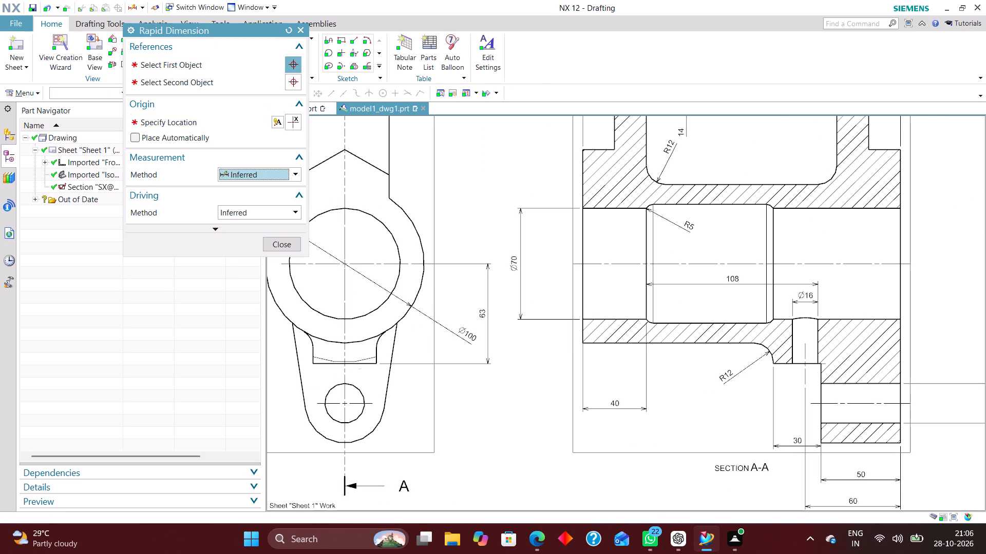
Dimension the vertical distance between the lower lug hole and main bore centres, placing it left of the front view.
scroll(518, 392, down, 2)
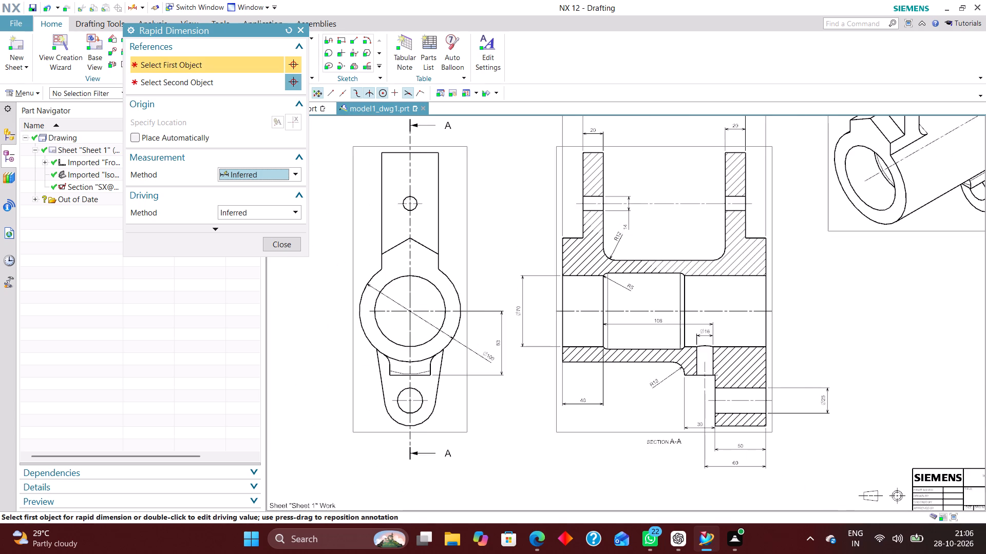
scroll(410, 400, up, 2)
click(401, 402)
click(379, 290)
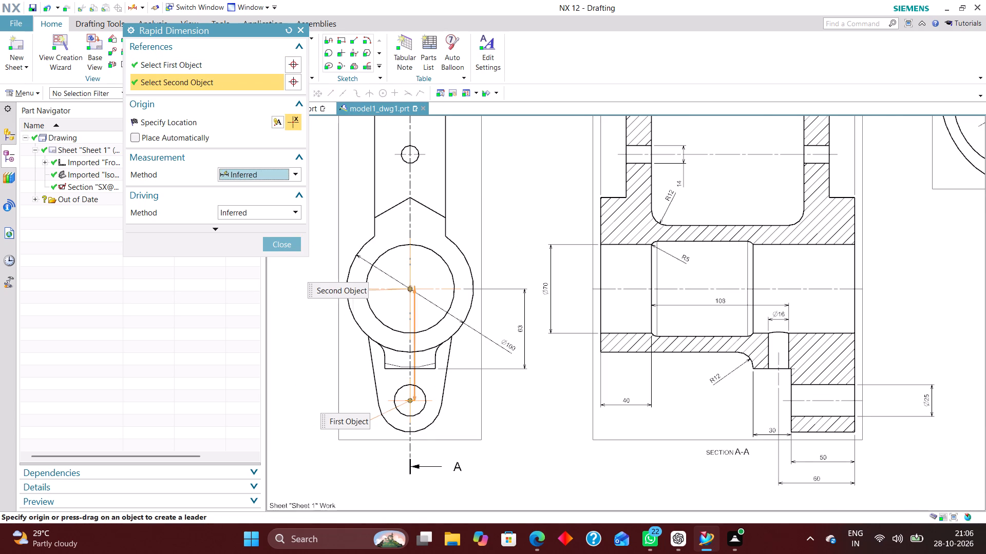
click(321, 339)
Dimension the vertical distance from the main bore centre to the left corner where the sloped peak begins in the front view.
scroll(483, 401, down, 1)
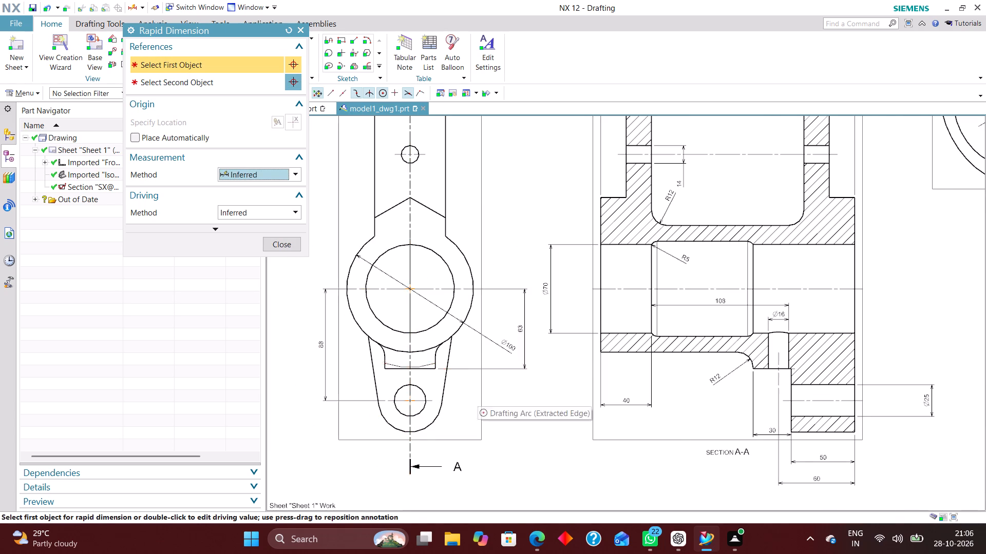
scroll(486, 404, down, 1)
scroll(416, 305, up, 5)
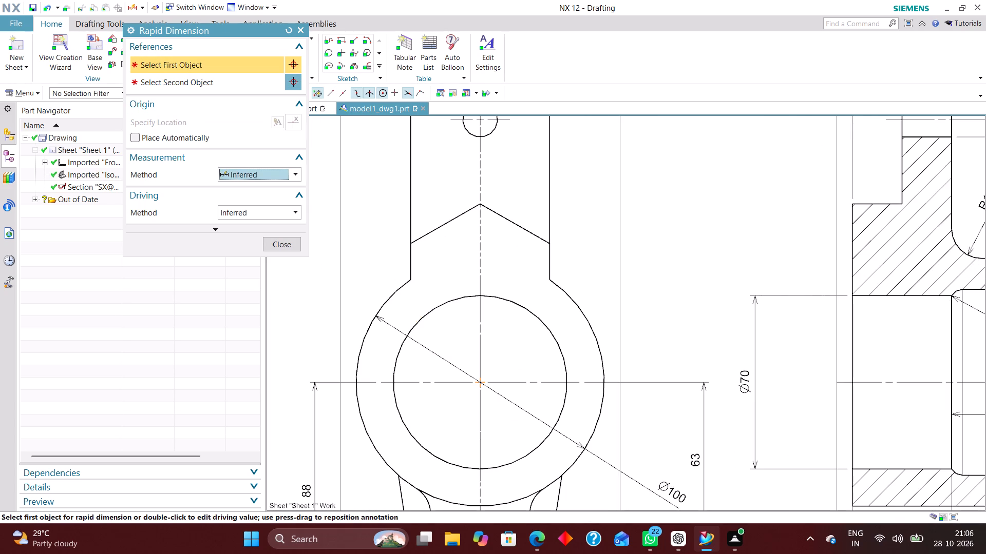
click(440, 380)
scroll(571, 389, down, 1)
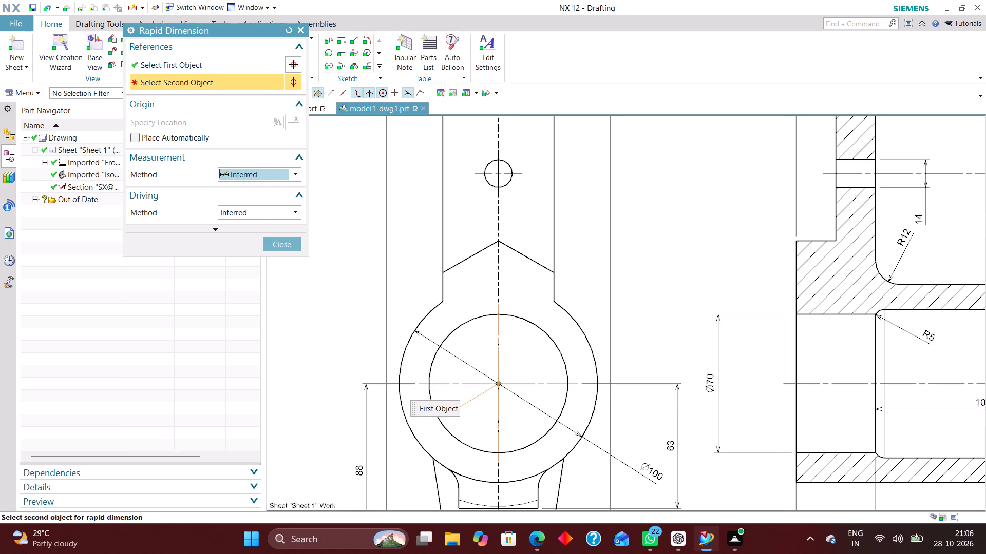
click(441, 271)
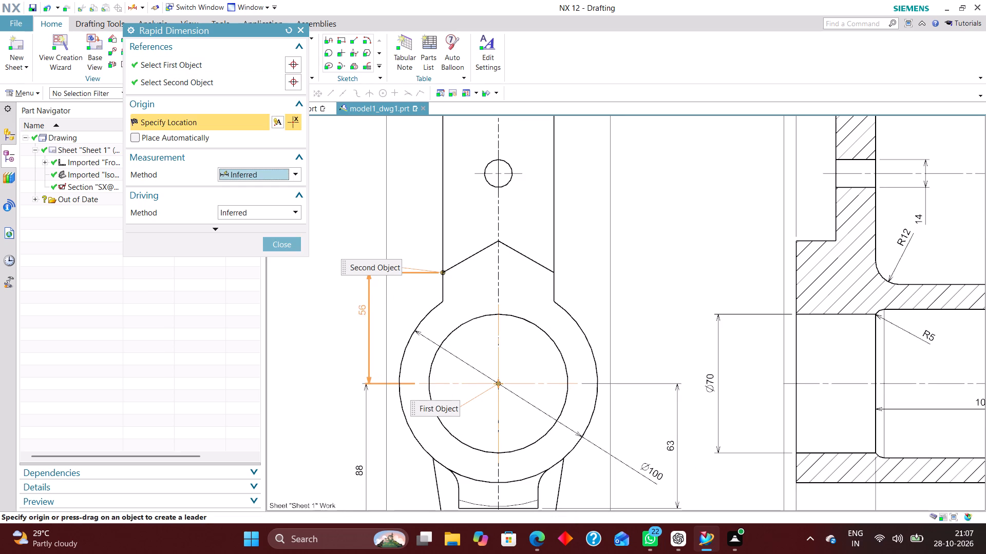
click(360, 323)
Dimension the height of the sloped peak from its left corner to its apex, in line above the previous dimension.
scroll(461, 419, down, 2)
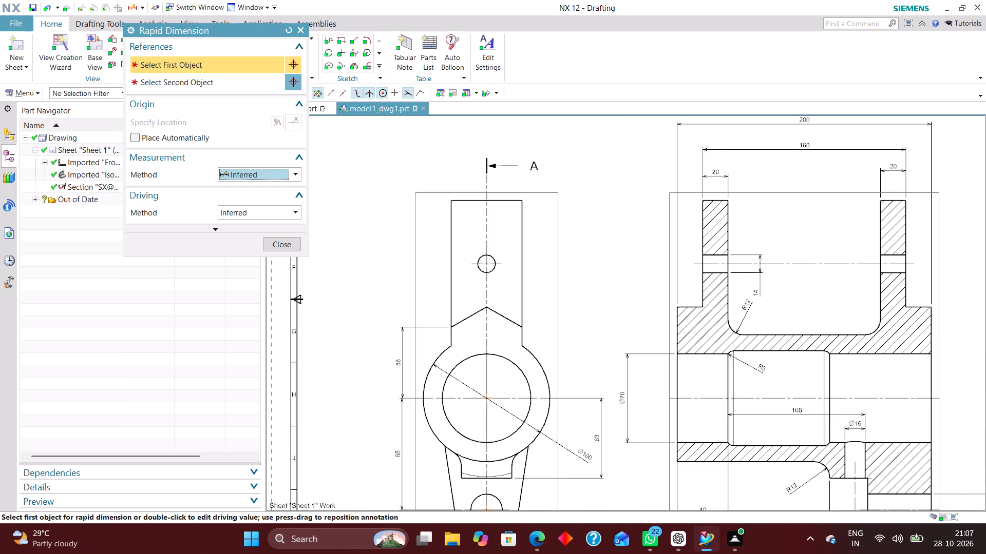
scroll(442, 344, up, 3)
click(457, 312)
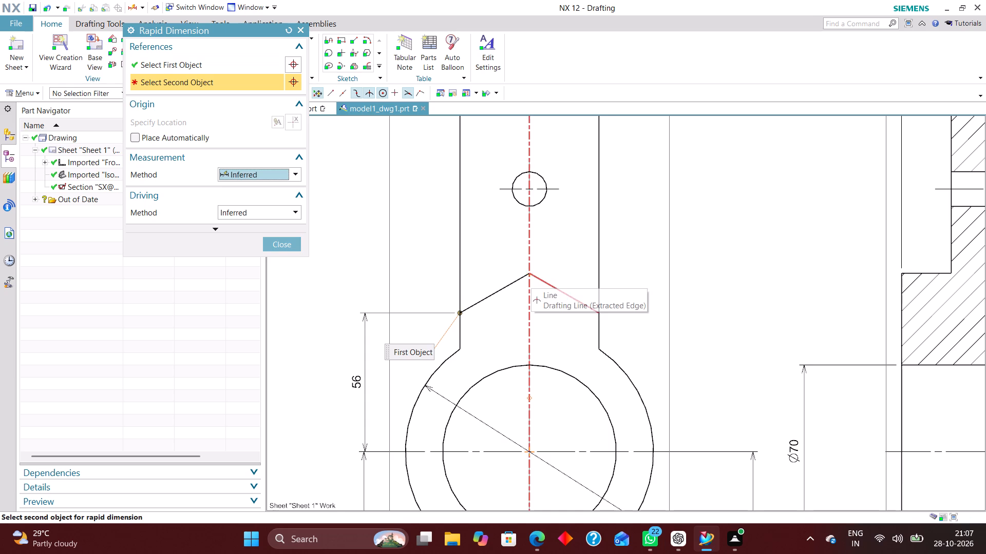
click(530, 273)
click(356, 293)
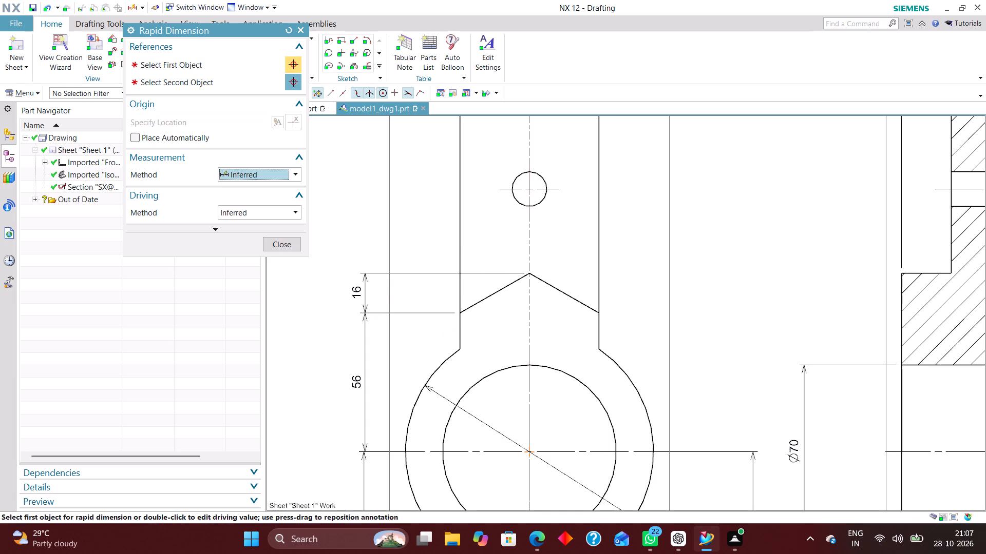
Dimension the vertical distance from the main bore centre to the upper hole centre, outside the existing left-hand dimensions.
scroll(490, 412, down, 1)
scroll(478, 306, down, 2)
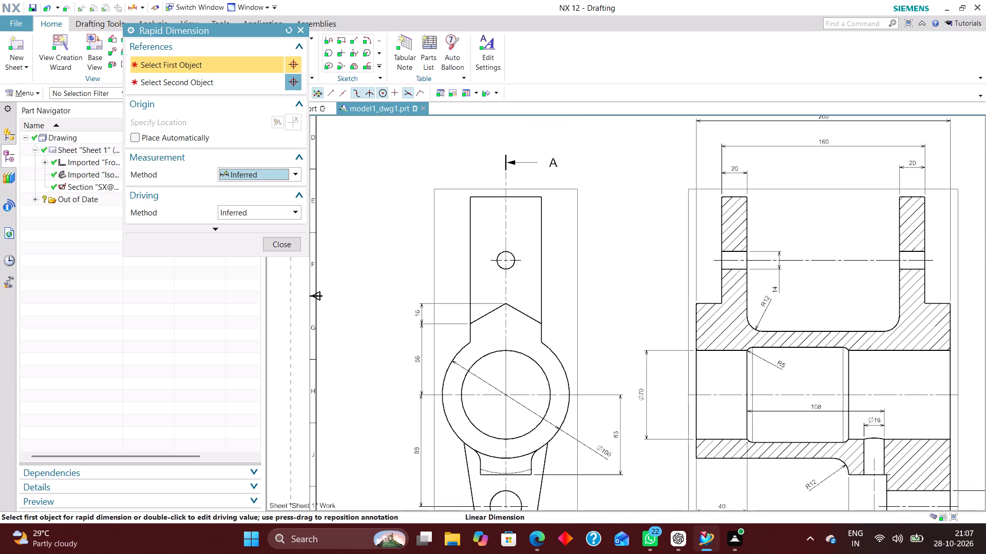
scroll(437, 406, up, 4)
click(551, 377)
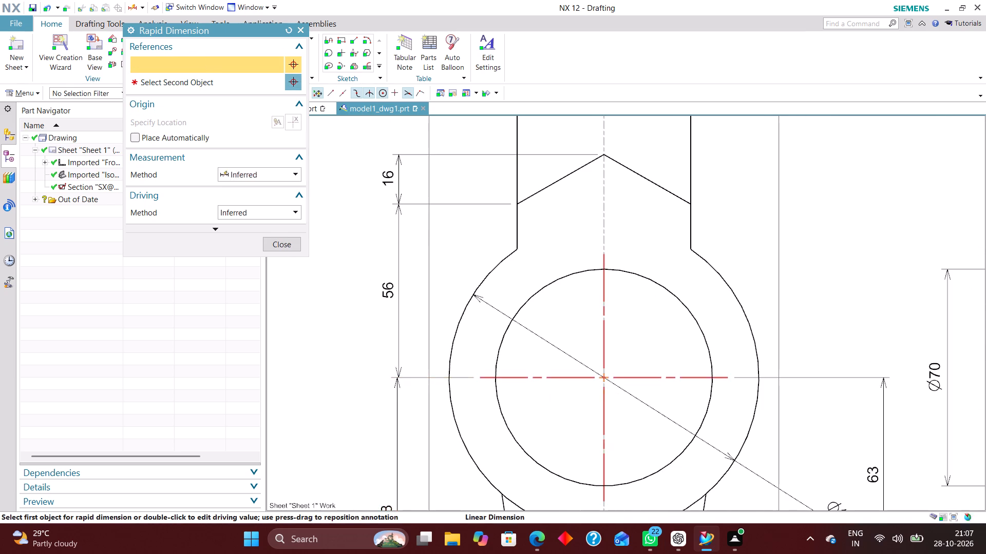
scroll(592, 448, down, 2)
click(588, 191)
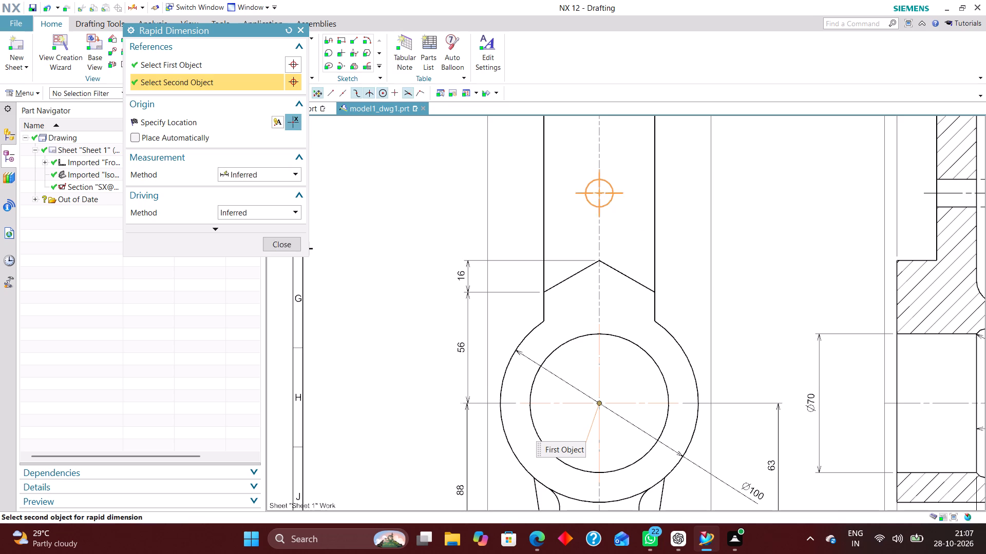
click(405, 292)
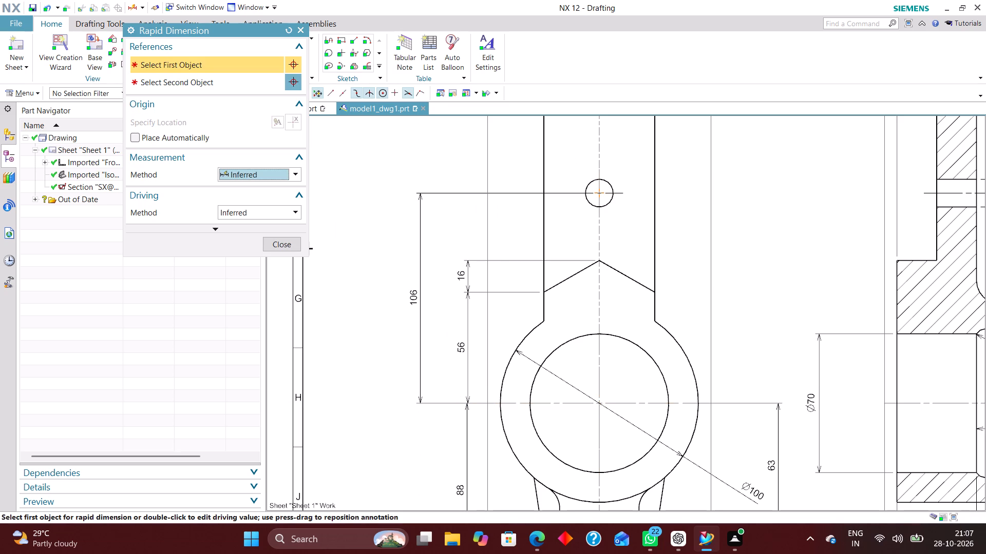
Dimension the width of the upright arm's top edge, placing the dimension above the front view and section arrow.
scroll(505, 372, down, 3)
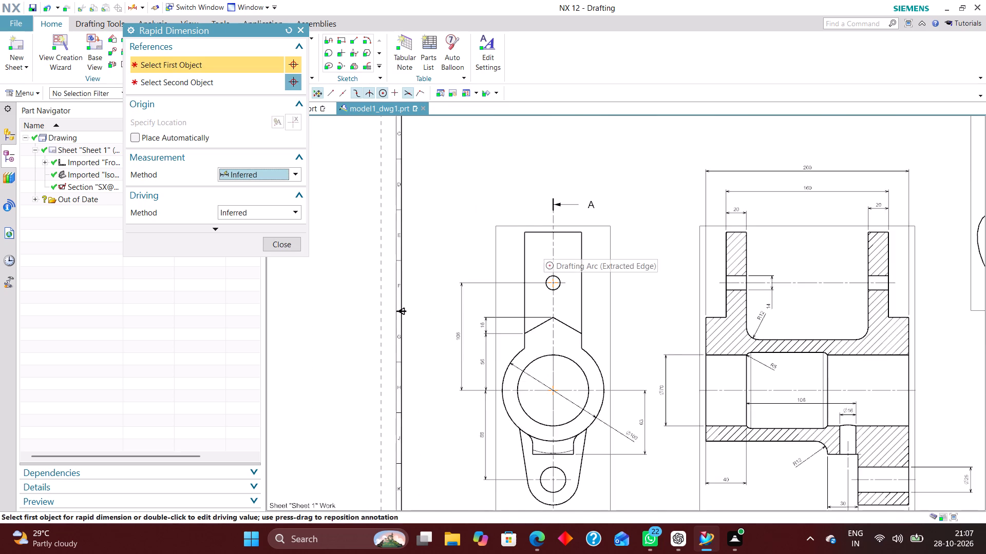
scroll(538, 222, up, 4)
click(508, 246)
click(642, 246)
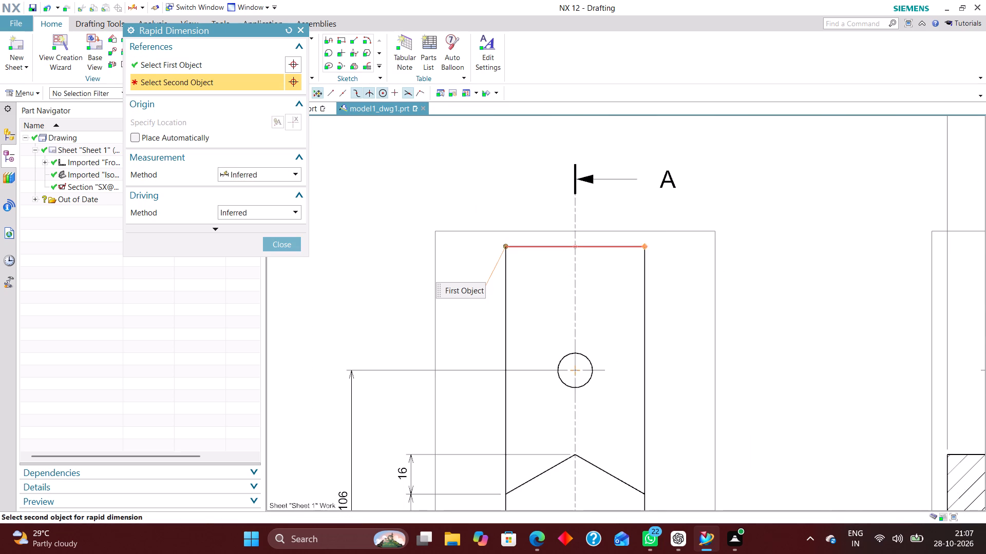
scroll(612, 289, down, 3)
click(593, 190)
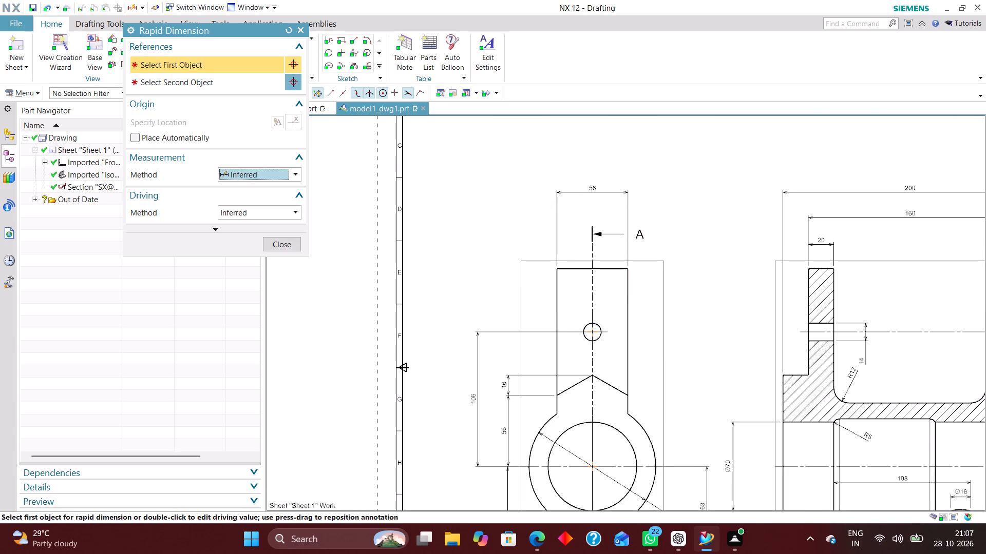
Add a Radial dimension to the lower lug's rounded end in the front view, placed below and left of the arc.
scroll(586, 228, down, 4)
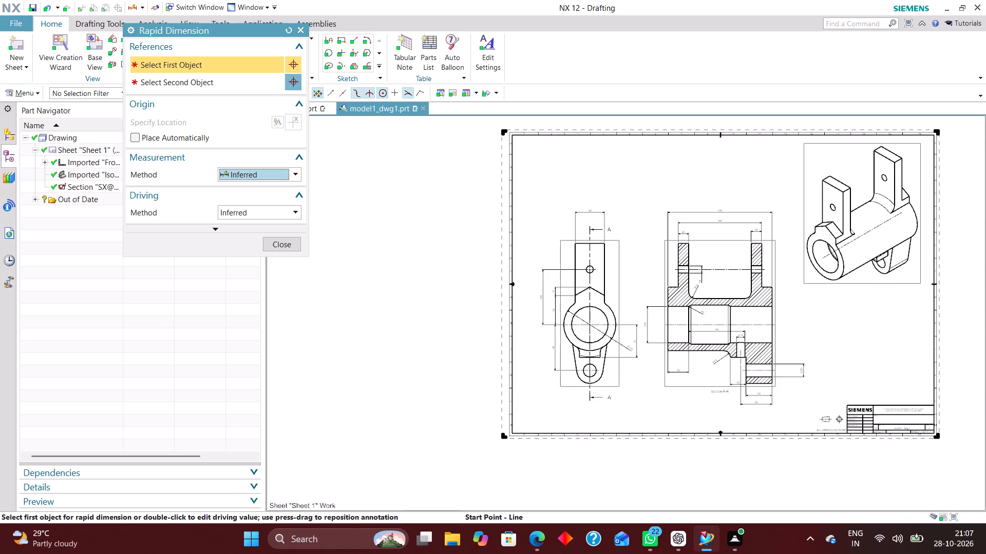
scroll(577, 335, up, 5)
scroll(561, 302, down, 1)
scroll(630, 424, up, 3)
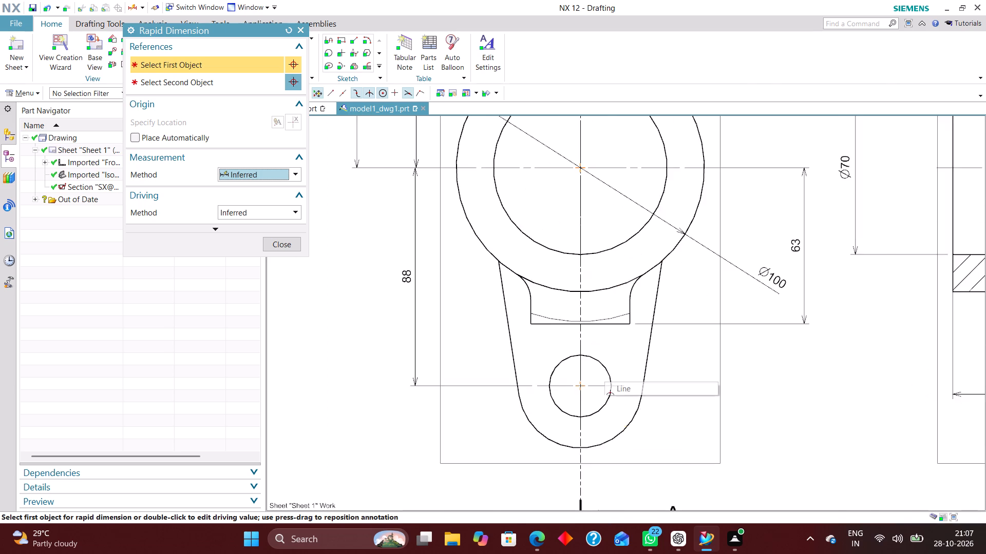
scroll(582, 310, down, 3)
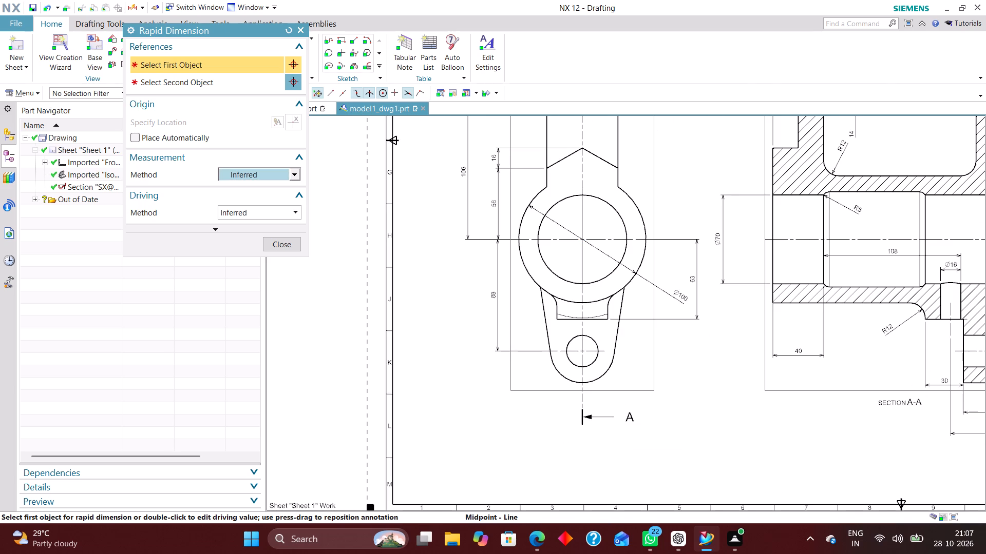
click(293, 170)
click(264, 266)
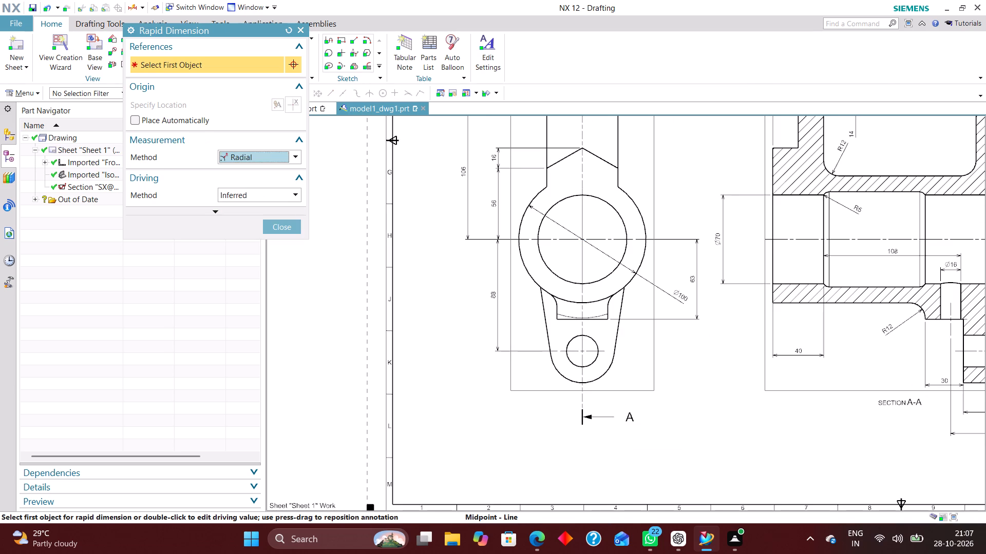
scroll(575, 393, up, 2)
click(573, 373)
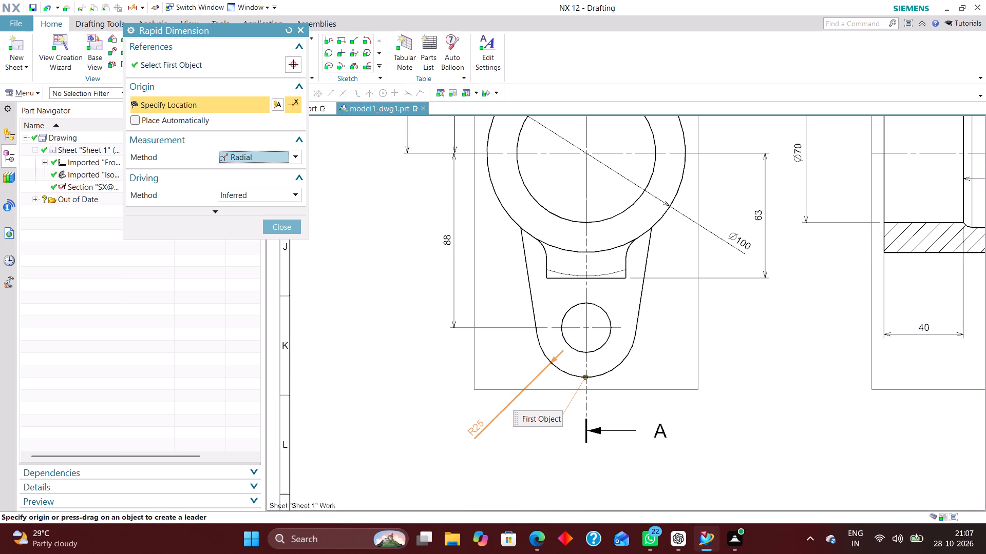
click(476, 428)
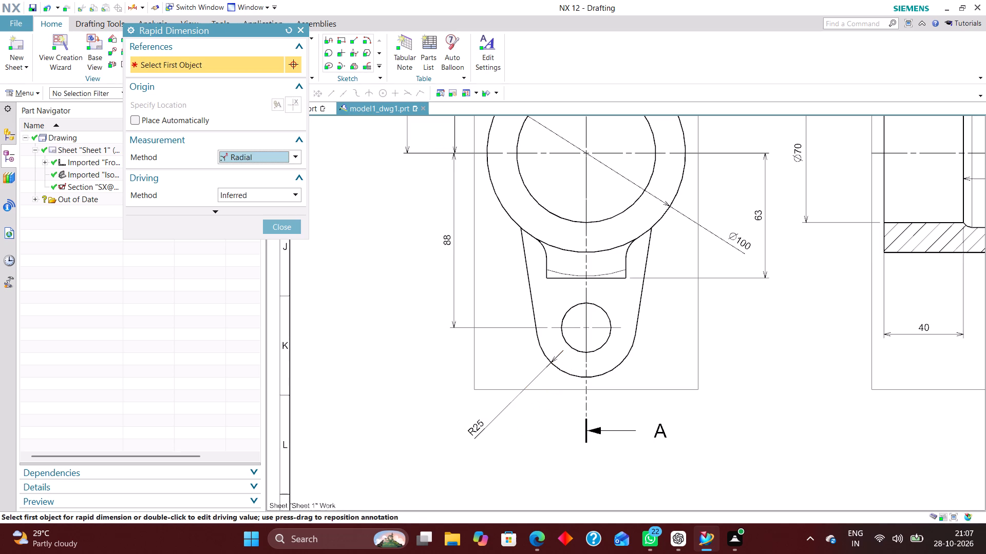
Add a Radial dimension to the small boss's left fillet in the front view and finish dimensioning.
scroll(549, 256, up, 3)
click(543, 248)
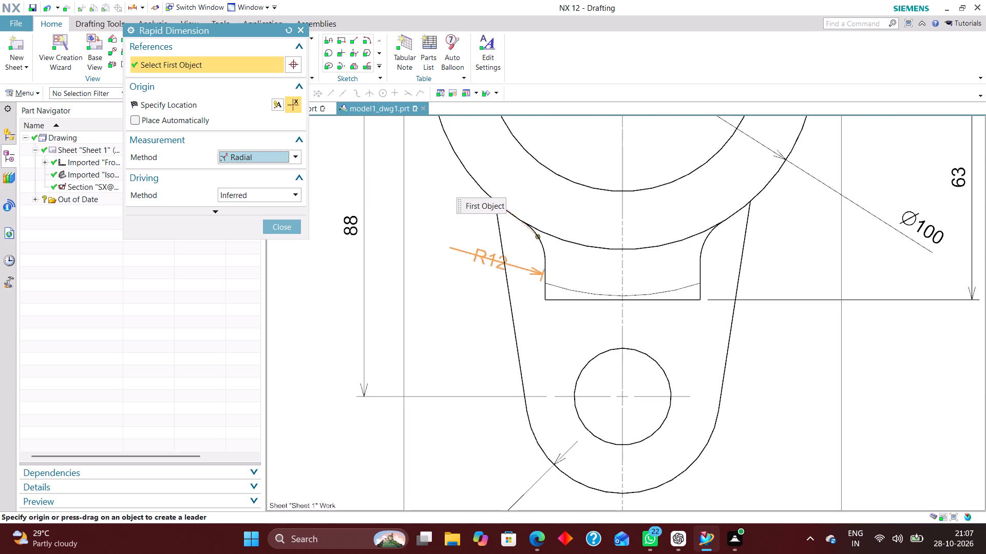
click(432, 301)
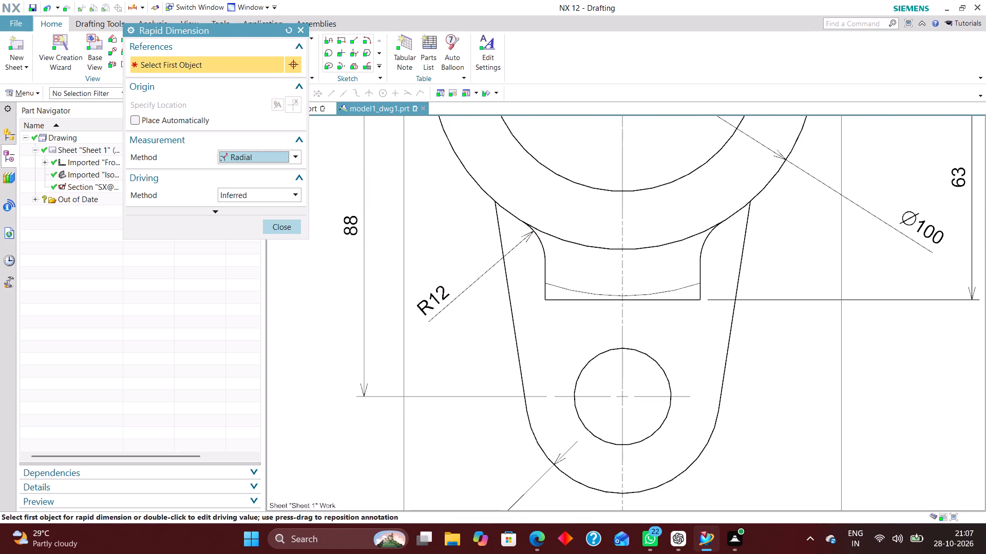
click(280, 226)
Extend the lower lug's R25 dimension line to the arc centre and set its arrow to point from outside.
scroll(553, 363, down, 5)
scroll(542, 435, up, 4)
double_click(472, 436)
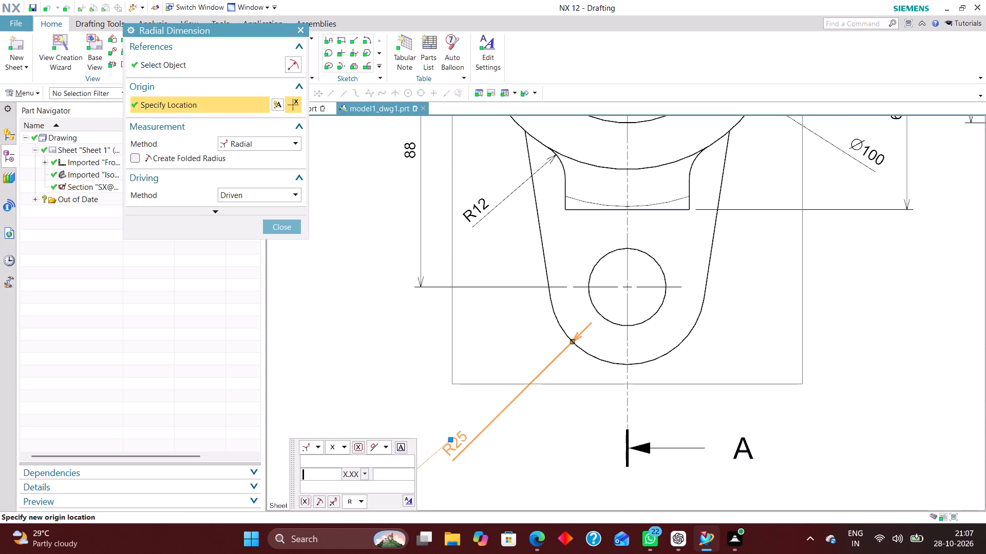
click(333, 502)
click(573, 338)
click(501, 368)
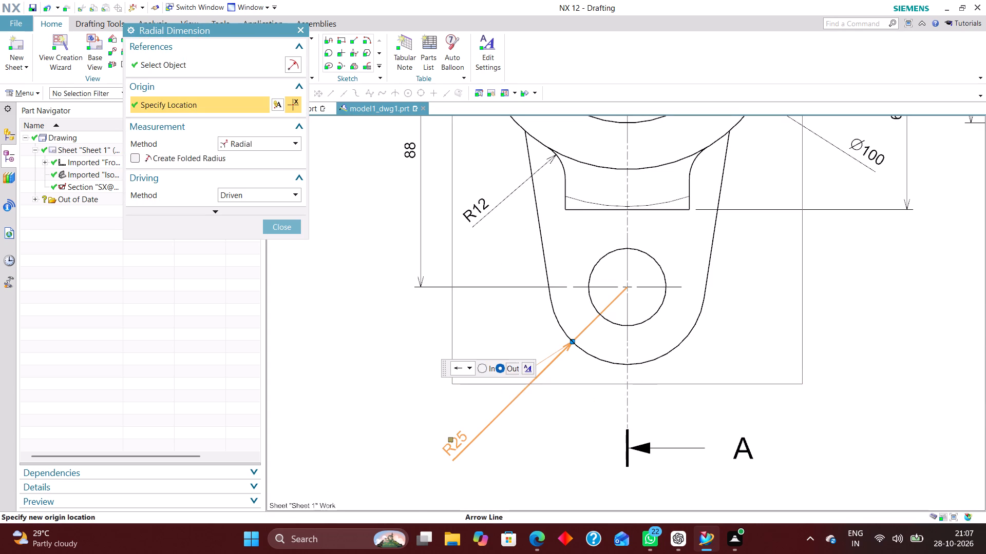
click(294, 230)
Set the R25 dimension's text orientation to Horizontal Text with the position Text above Stub.
scroll(476, 383, down, 3)
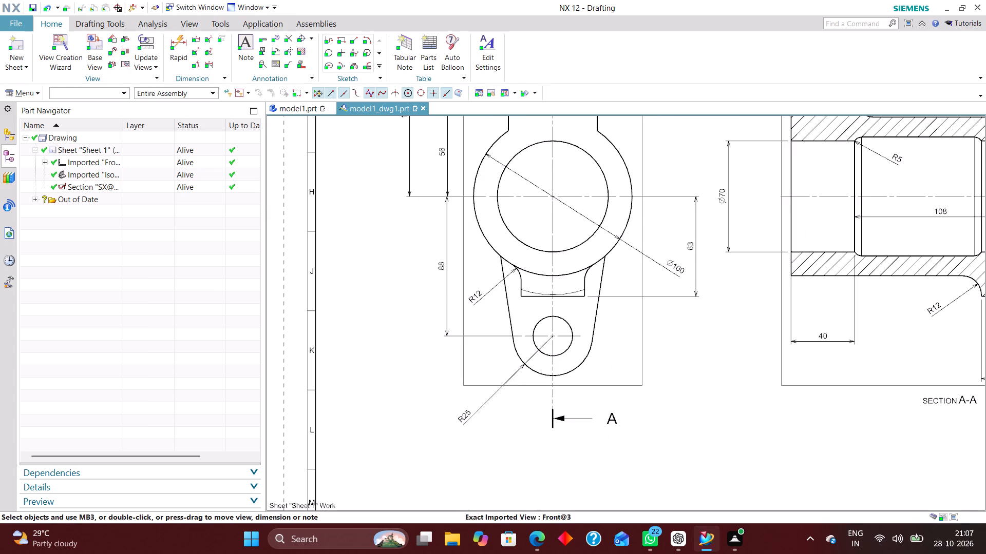
double_click(465, 417)
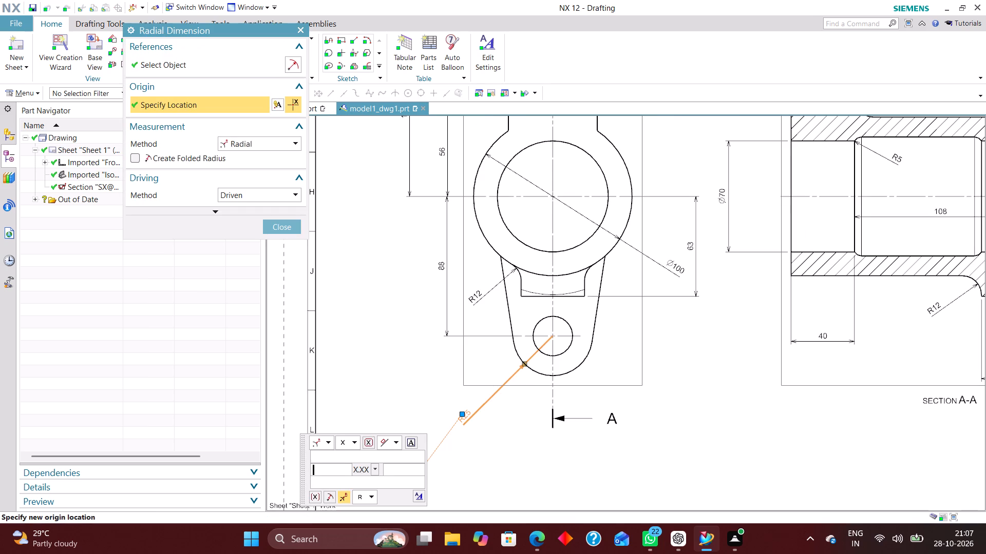
click(282, 146)
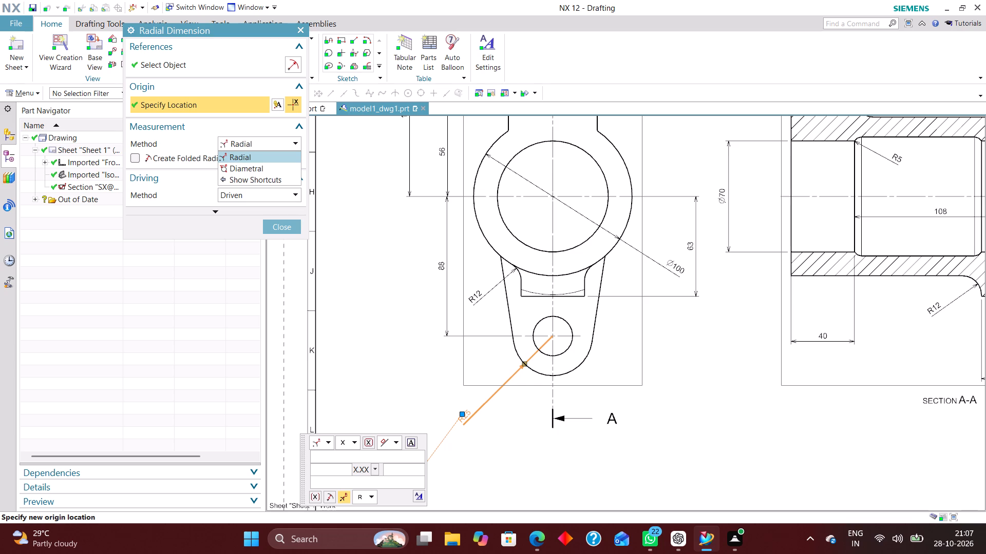
click(283, 143)
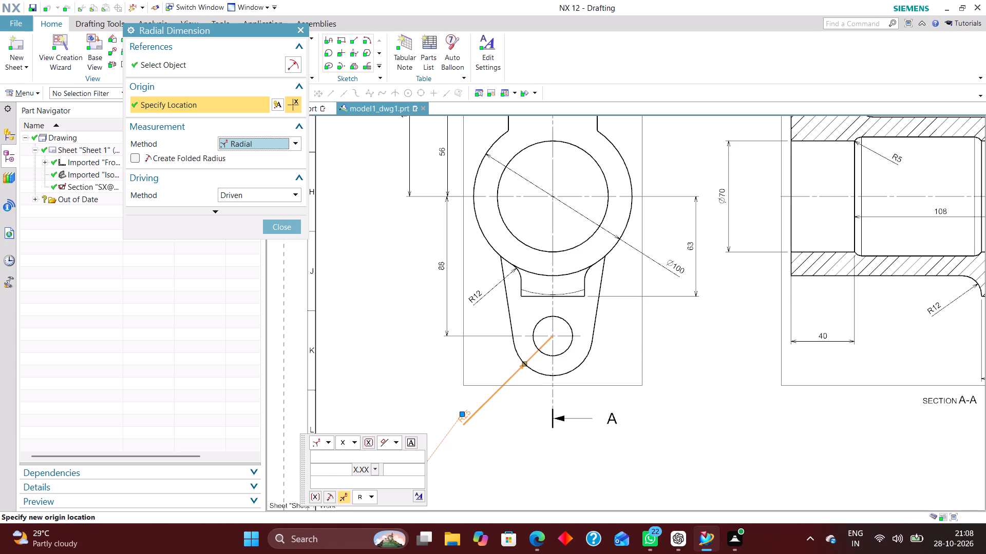
click(423, 501)
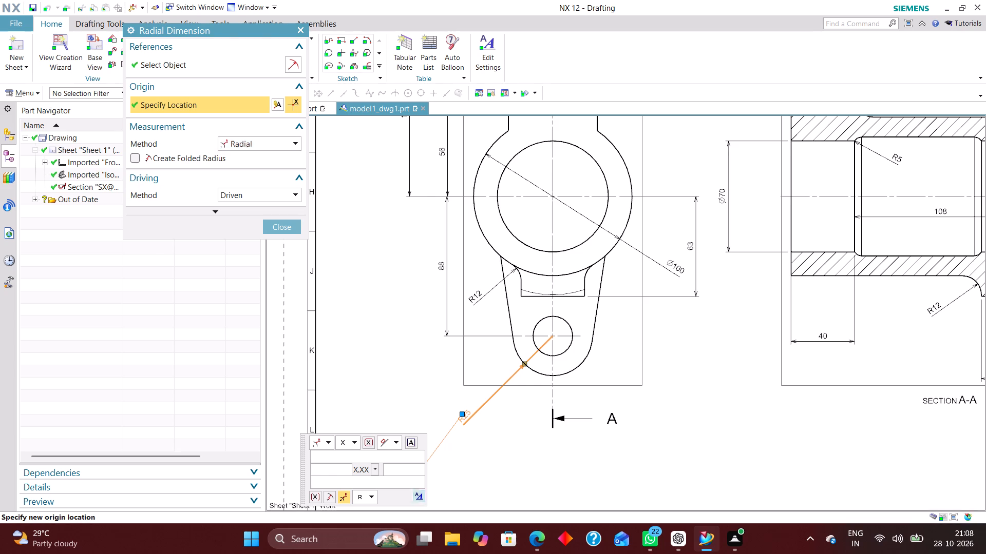
click(178, 128)
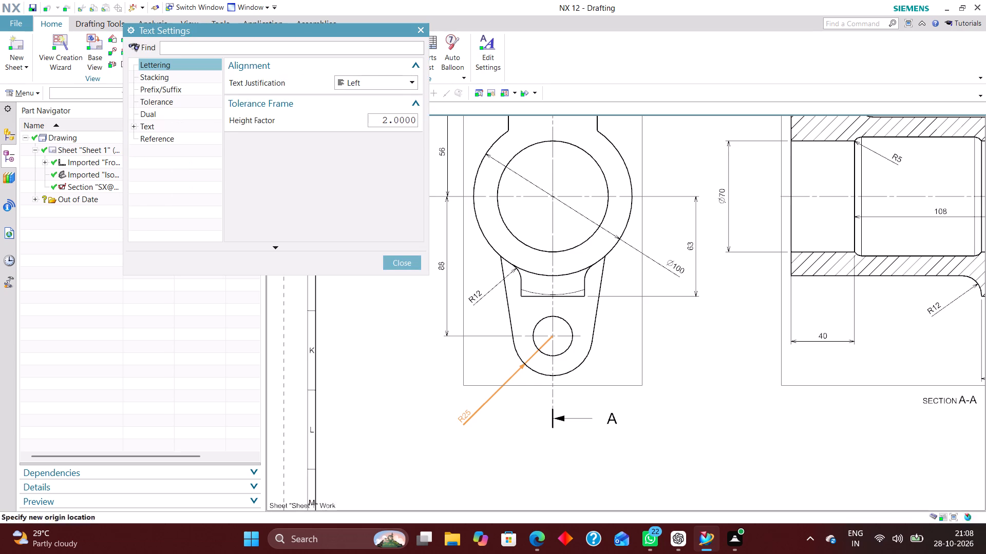
click(184, 148)
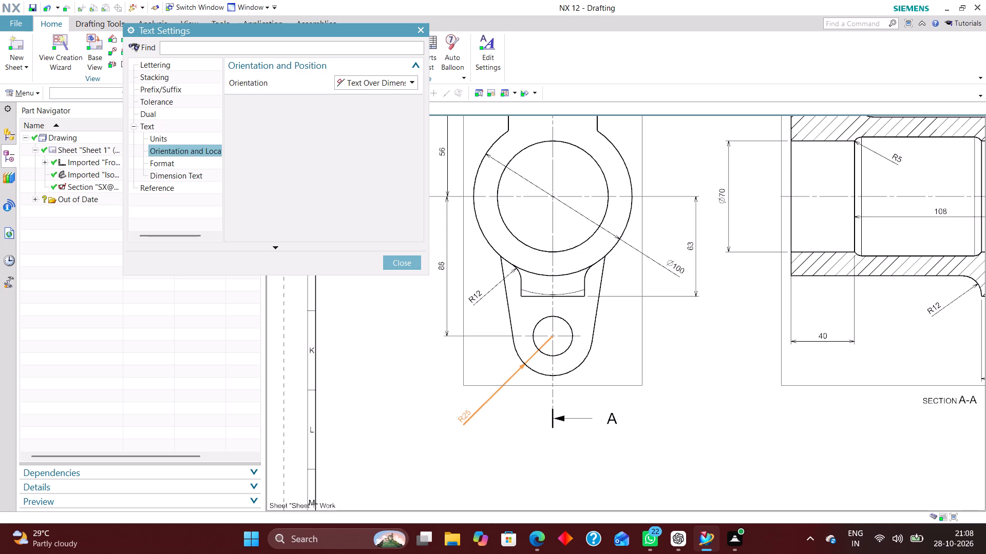
click(375, 82)
click(367, 97)
click(387, 101)
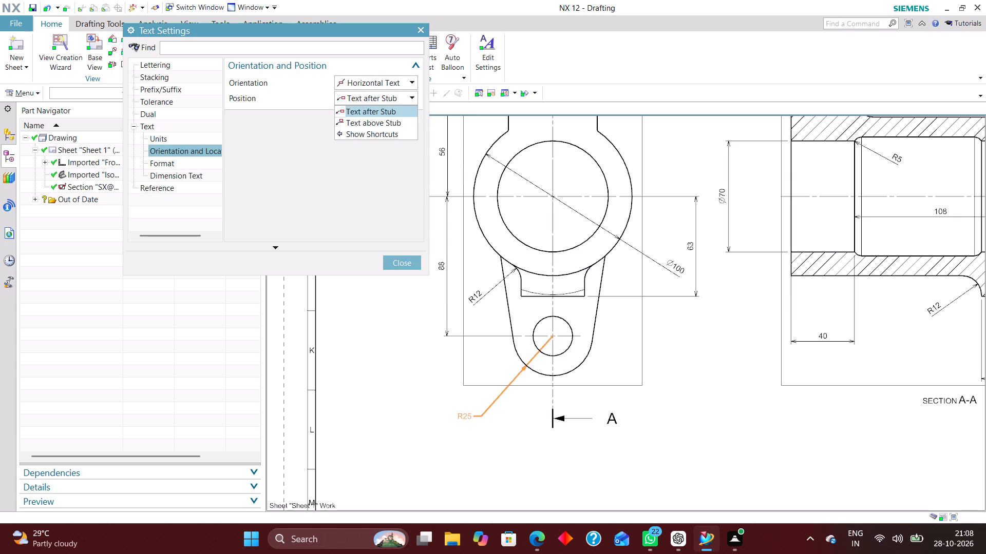
click(381, 125)
click(396, 262)
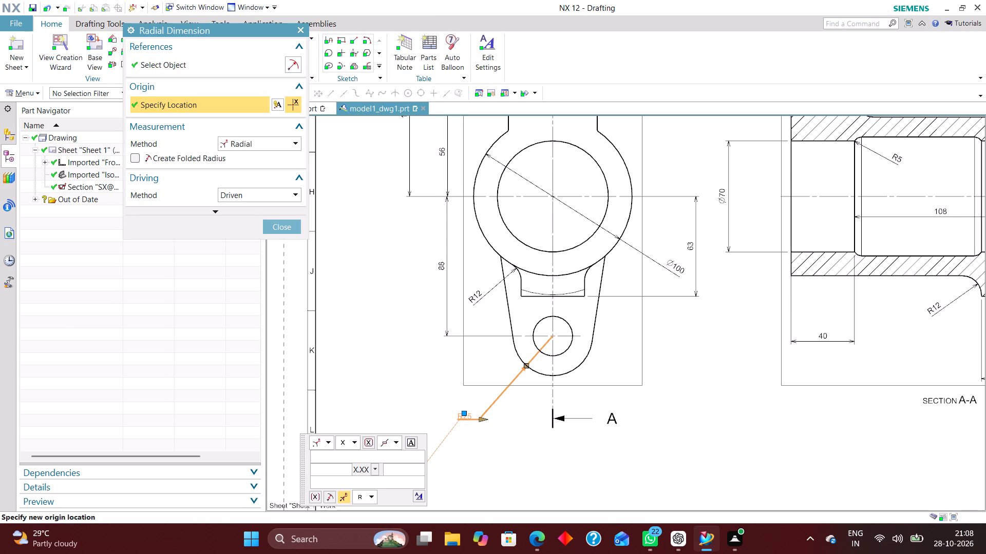
click(291, 229)
Move the R25 dimension text farther out, below and left of the lower lug in the front view.
drag(466, 417, 452, 408)
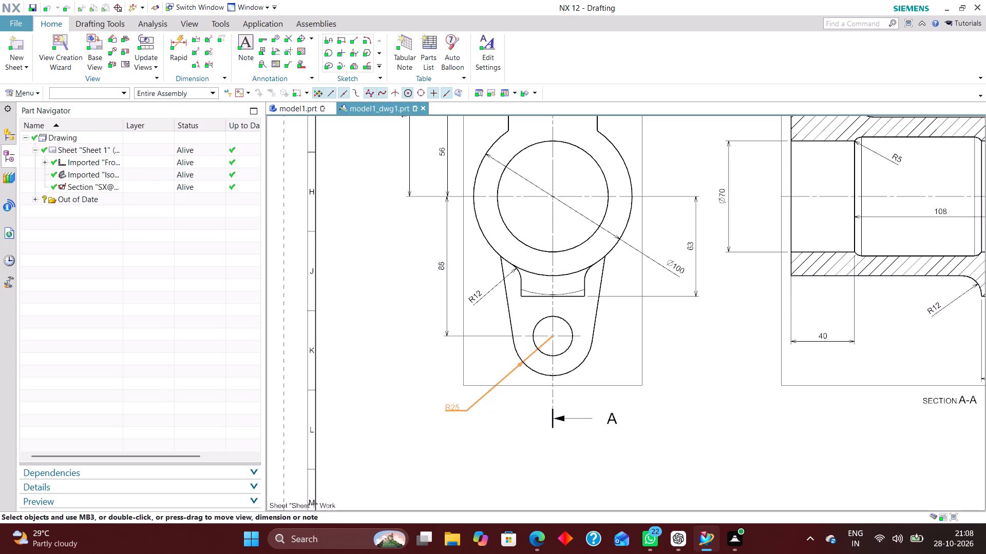
drag(452, 408, 451, 423)
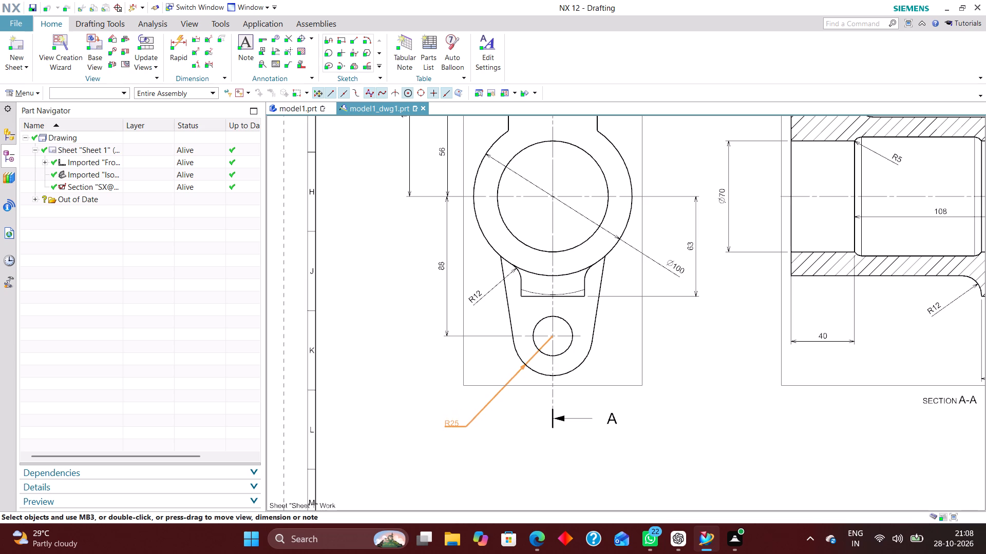
drag(451, 423, 444, 421)
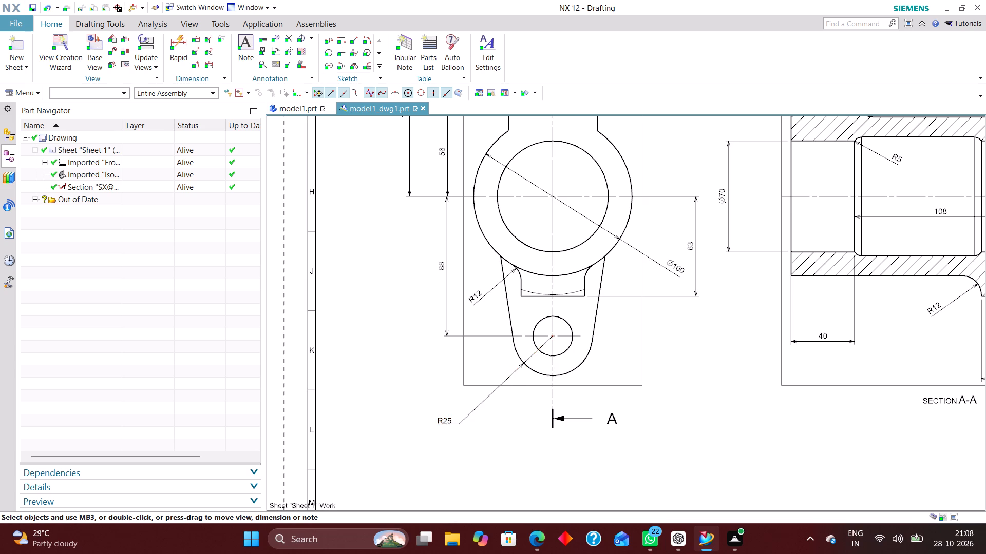
Move the front view's Ø100 dimension to above and right of the main boss's outer circle.
scroll(482, 432, down, 2)
scroll(603, 330, up, 2)
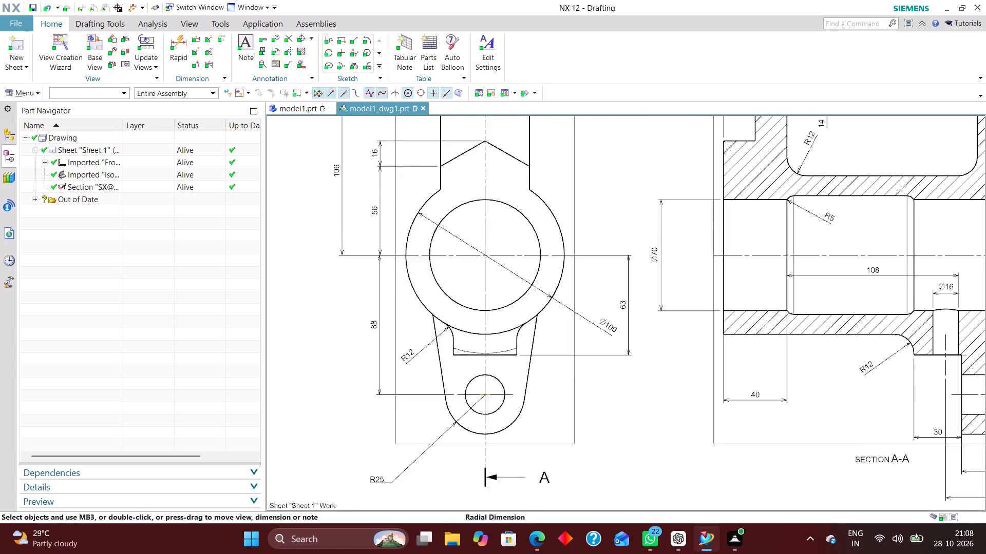
scroll(603, 330, up, 1)
scroll(610, 379, down, 3)
scroll(627, 341, up, 3)
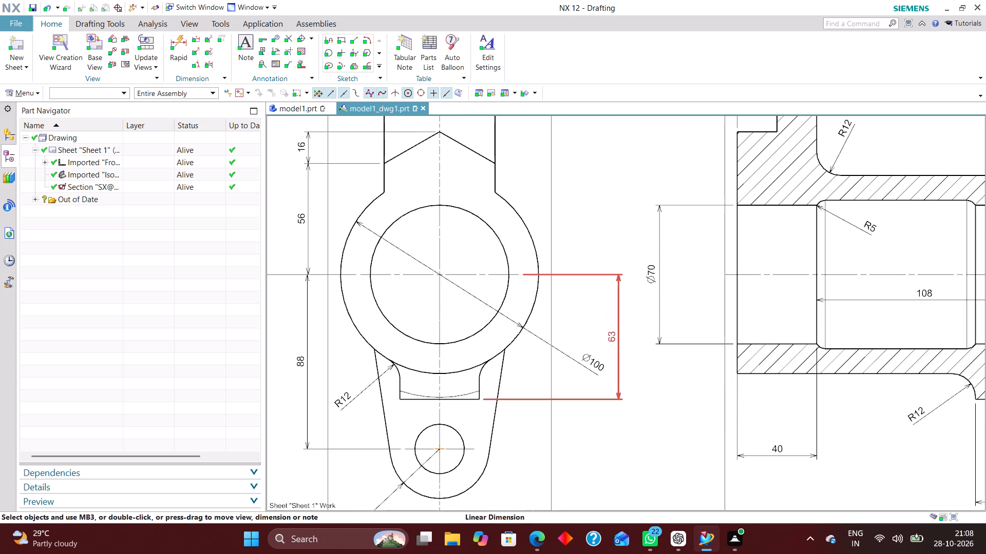
scroll(573, 361, down, 2)
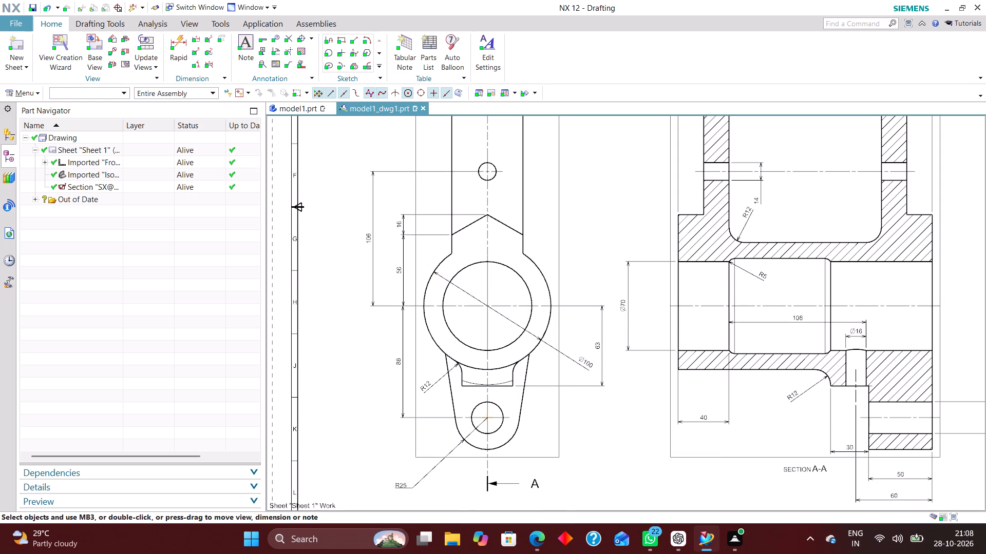
scroll(549, 343, down, 1)
scroll(602, 330, up, 2)
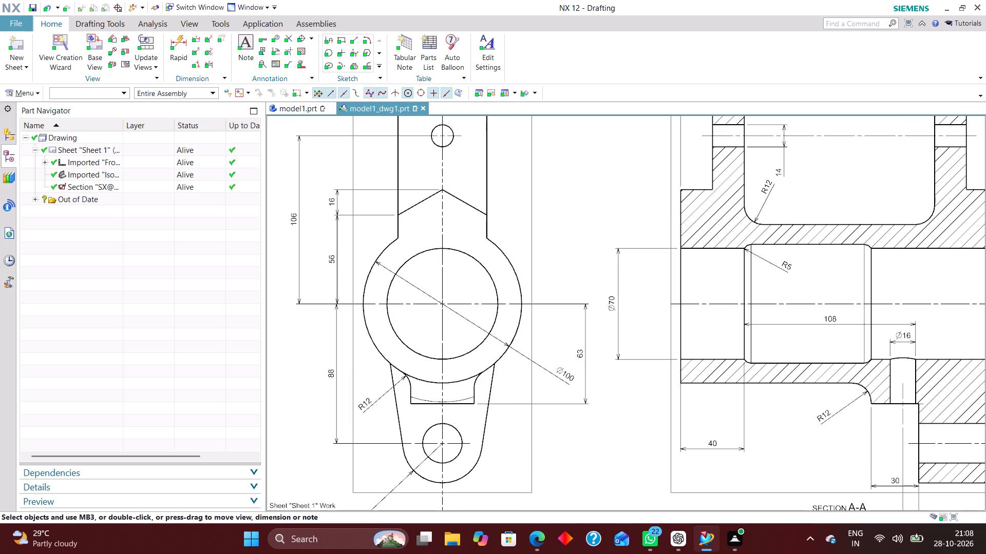
drag(564, 375, 563, 227)
Set the Ø100 dimension's text orientation to Horizontal Text with the position Text above Stub.
double_click(565, 231)
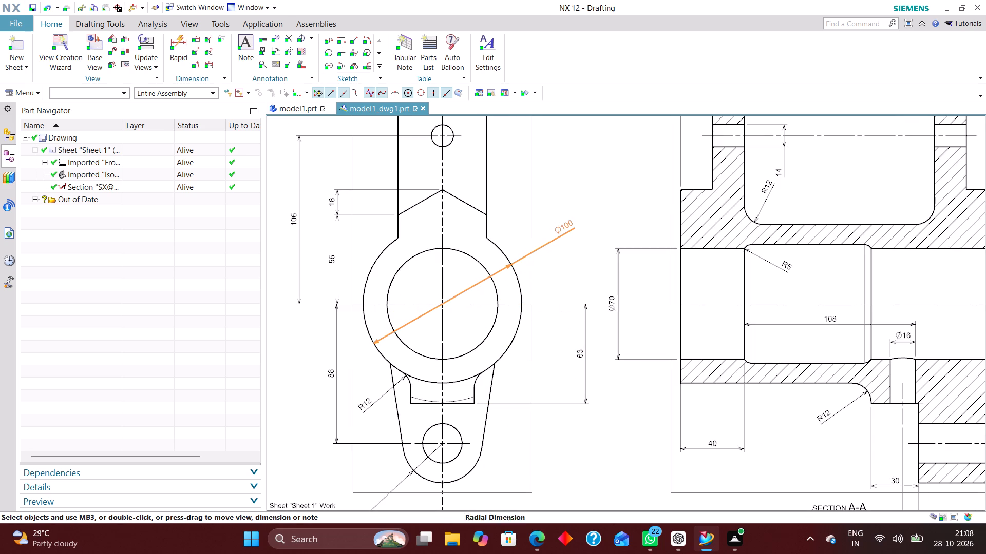
click(529, 191)
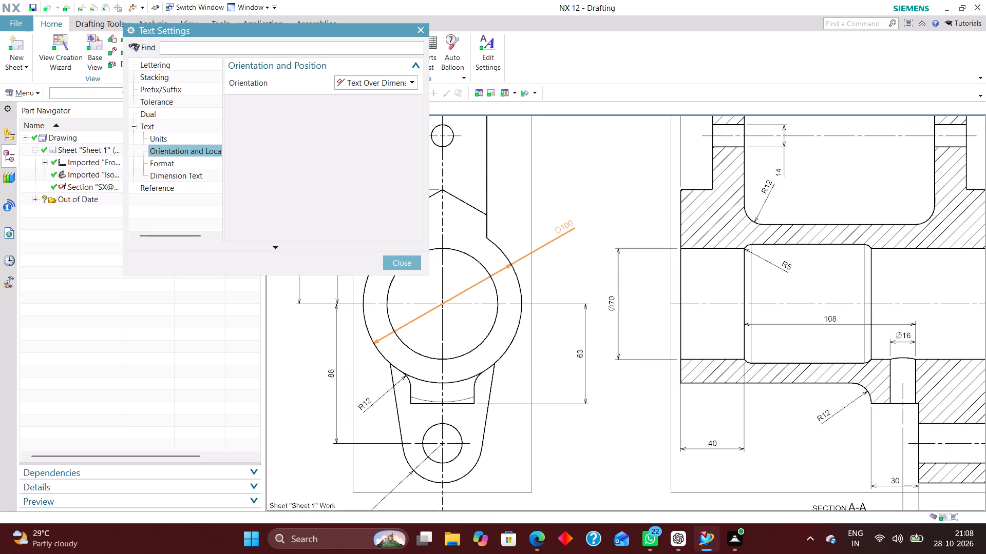
click(374, 81)
click(376, 95)
click(399, 97)
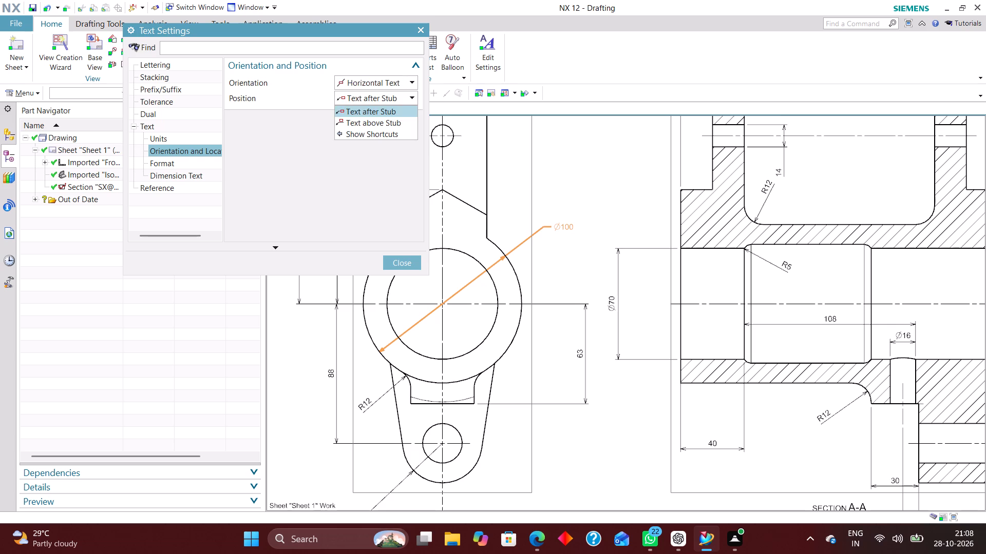
click(391, 122)
drag(397, 269, 400, 264)
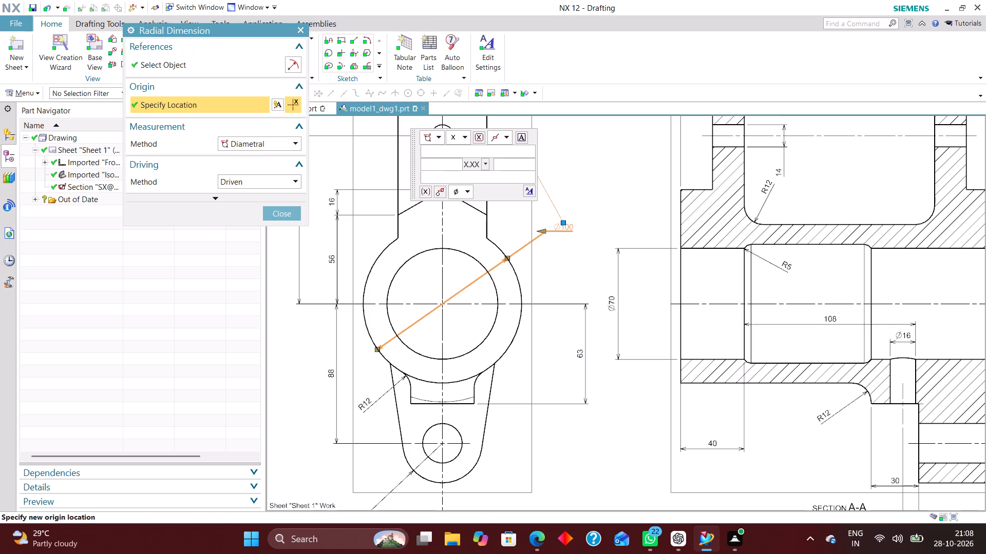
click(294, 213)
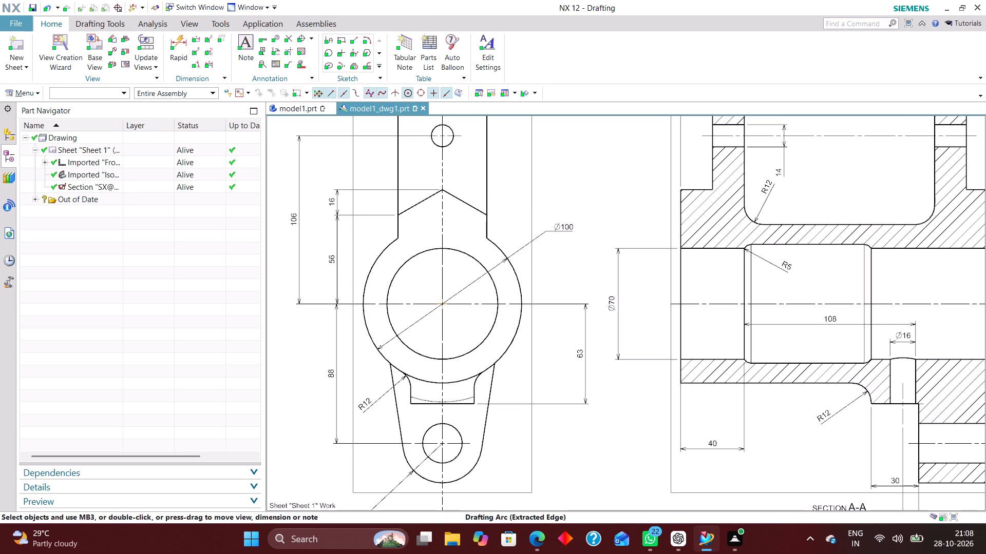
Show the isometric view's label on the drawing, using Name as the view label type.
scroll(525, 289, down, 2)
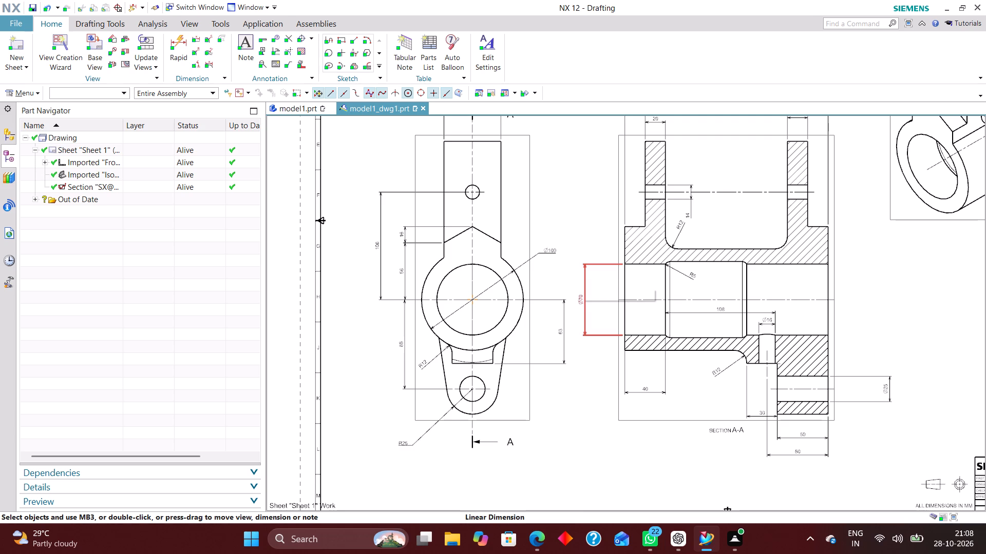
scroll(541, 327, down, 2)
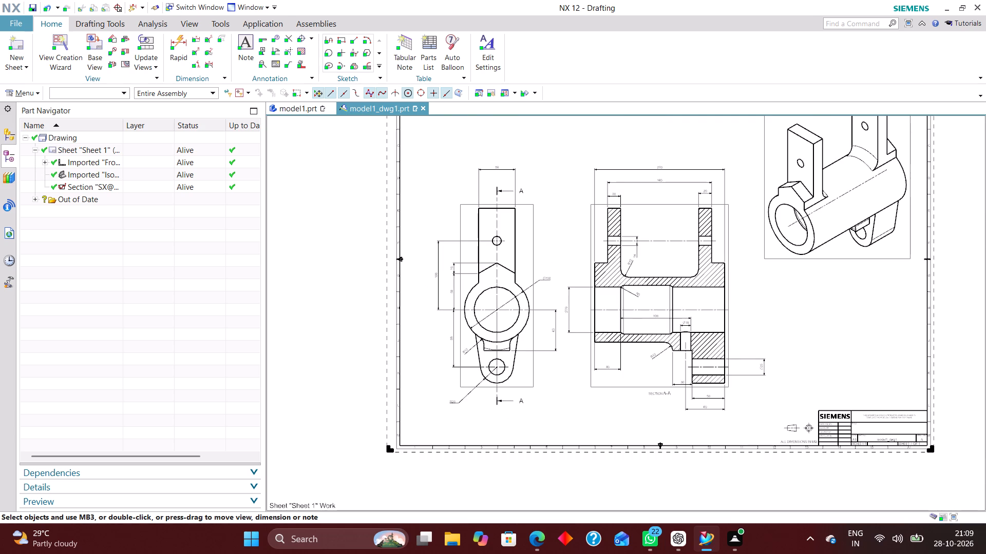
scroll(551, 321, down, 1)
scroll(571, 175, up, 1)
right_drag(604, 143, 535, 210)
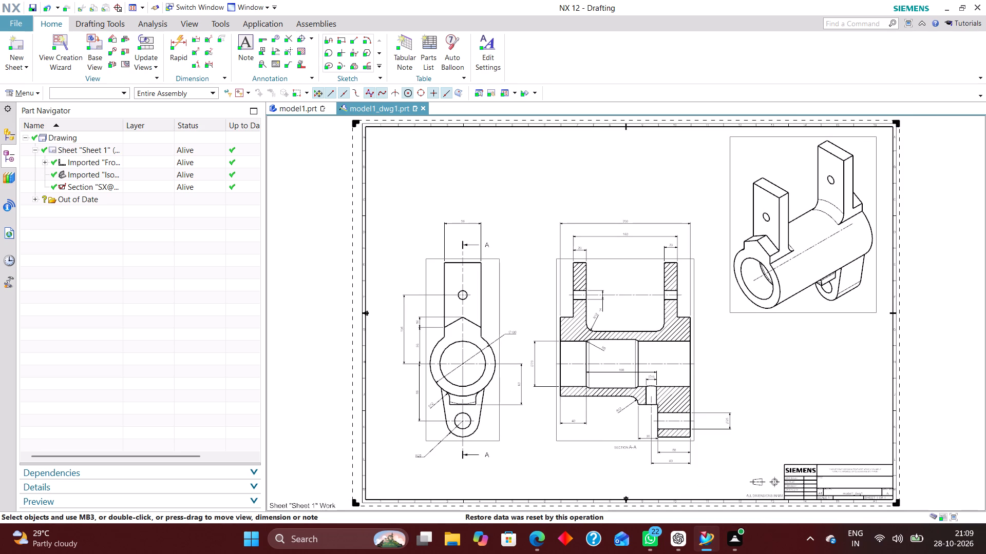
right_click(816, 313)
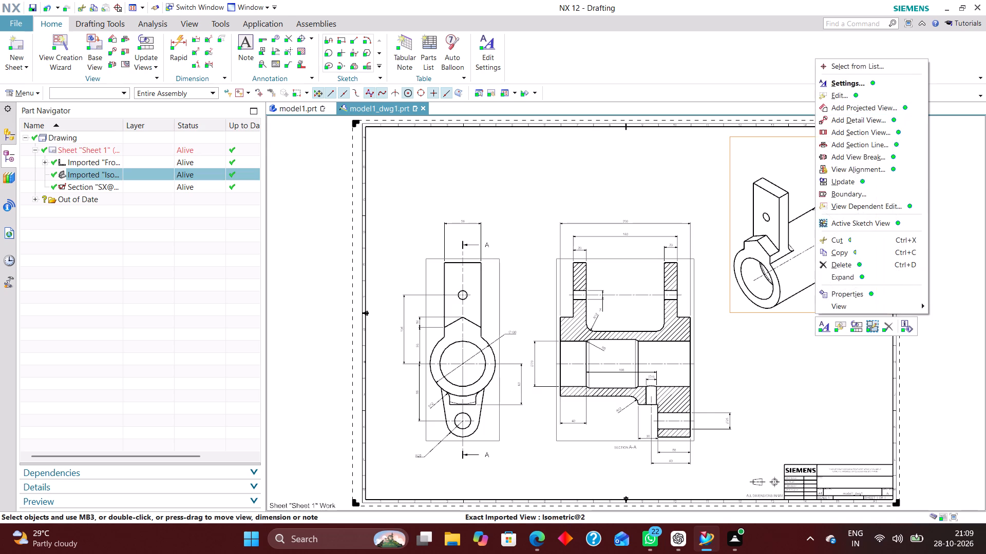
click(835, 83)
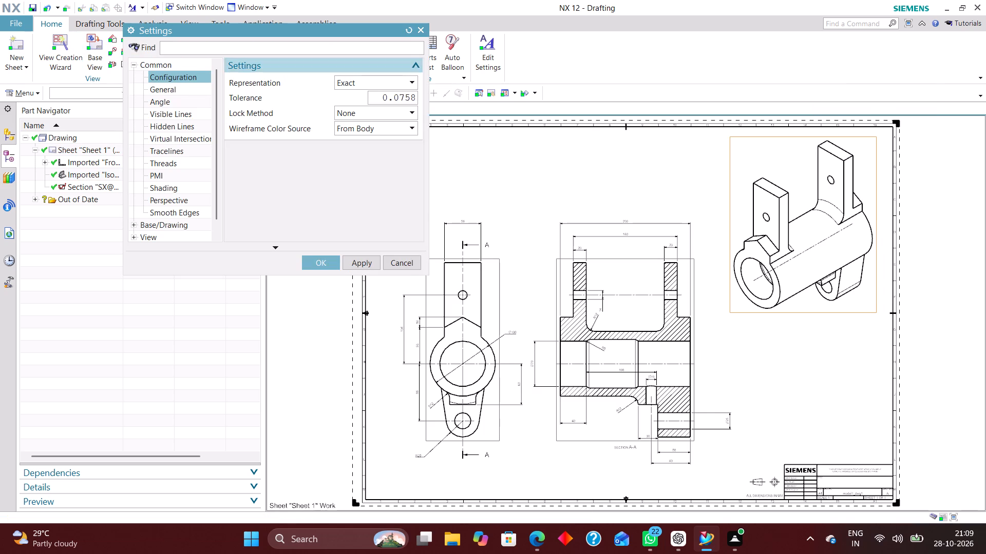
scroll(155, 225, down, 2)
click(179, 208)
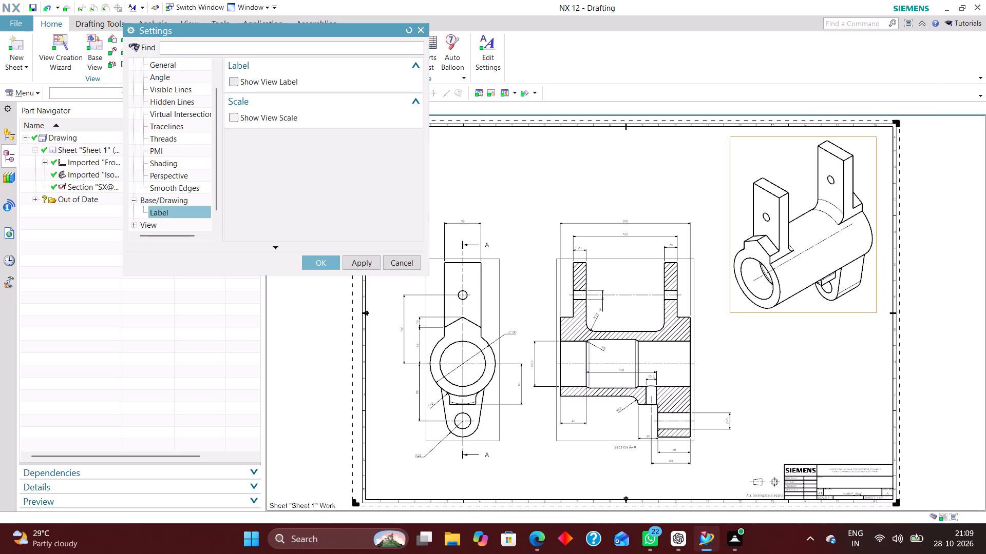
click(290, 86)
click(369, 134)
click(368, 146)
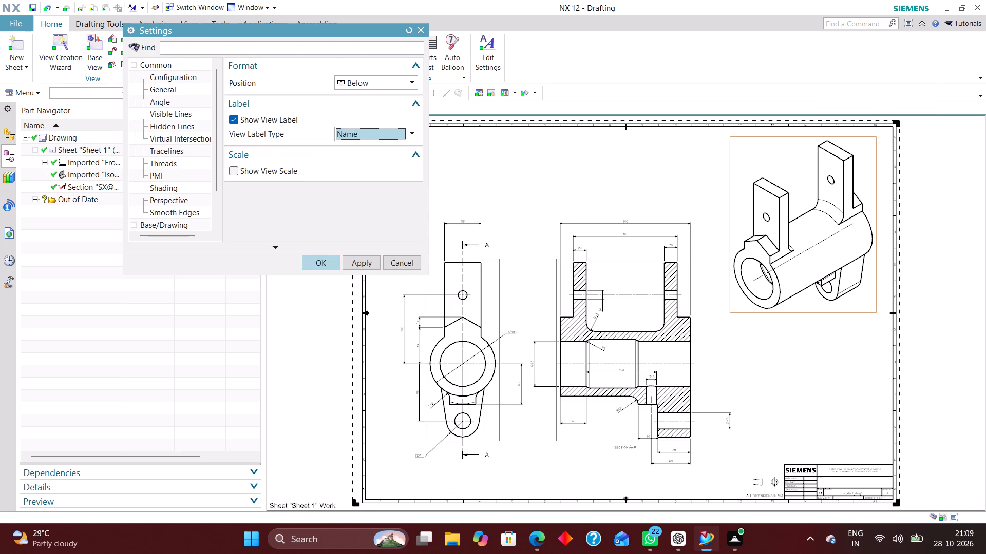
click(322, 263)
Set the section view's label type to Name in its view settings.
right_click(594, 442)
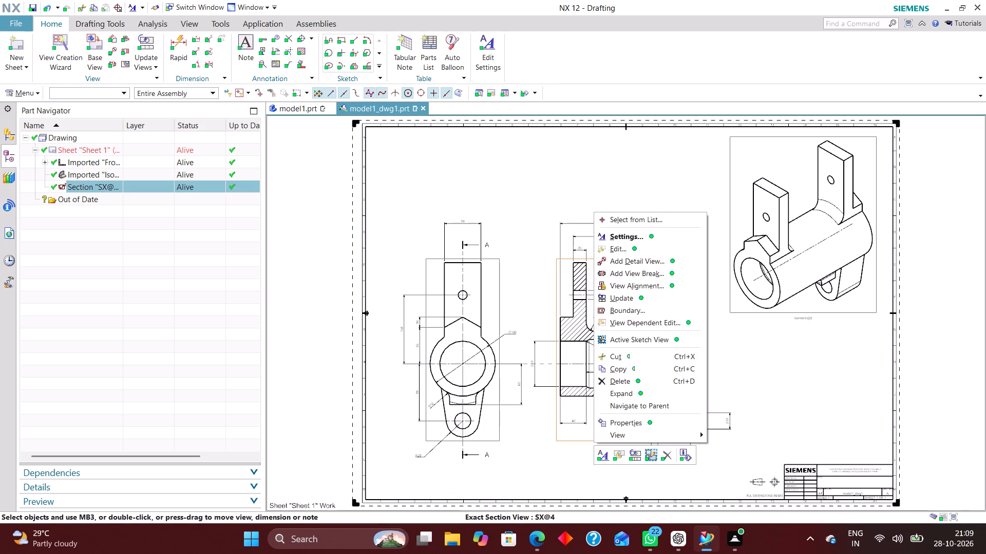
click(649, 240)
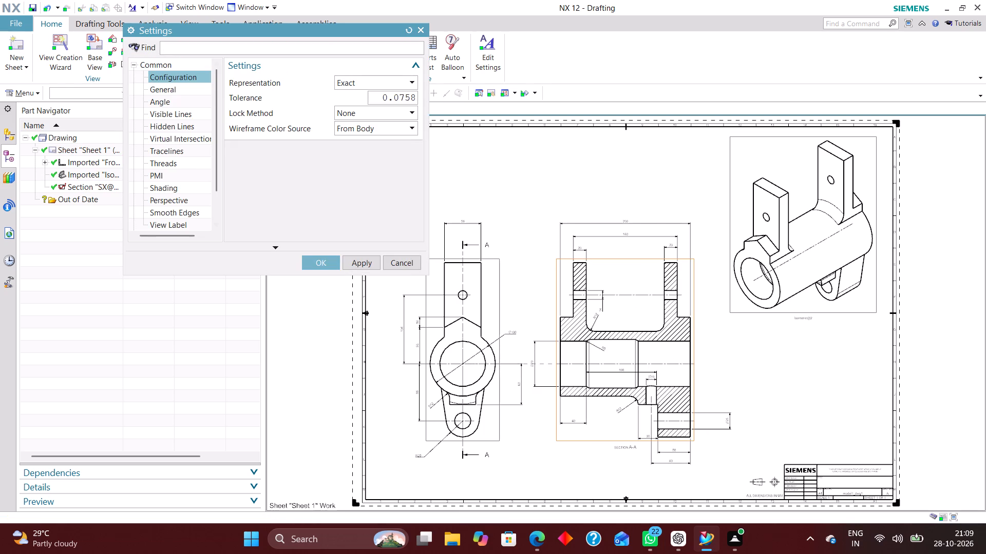
scroll(137, 195, down, 5)
click(180, 200)
scroll(203, 207, down, 3)
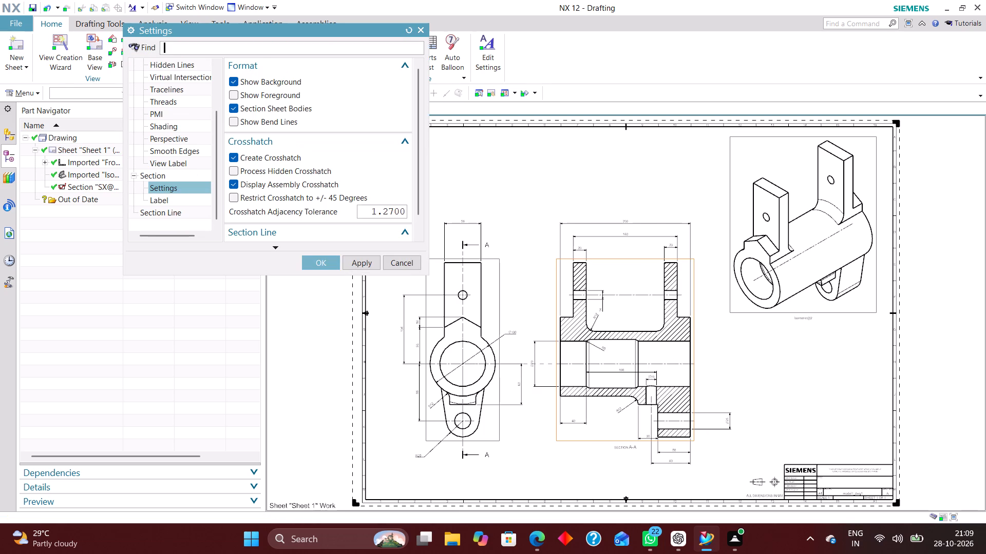
click(179, 203)
click(380, 132)
click(373, 147)
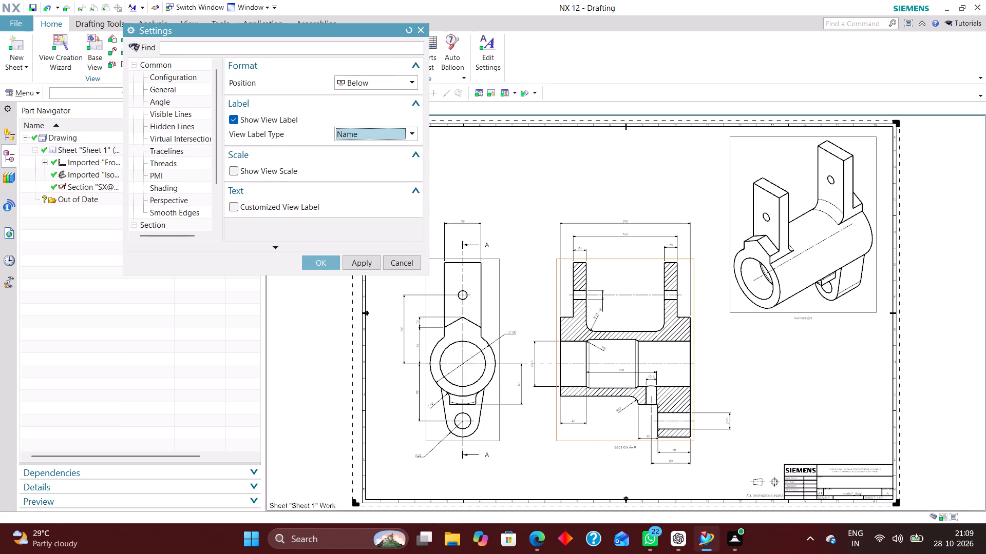
click(327, 268)
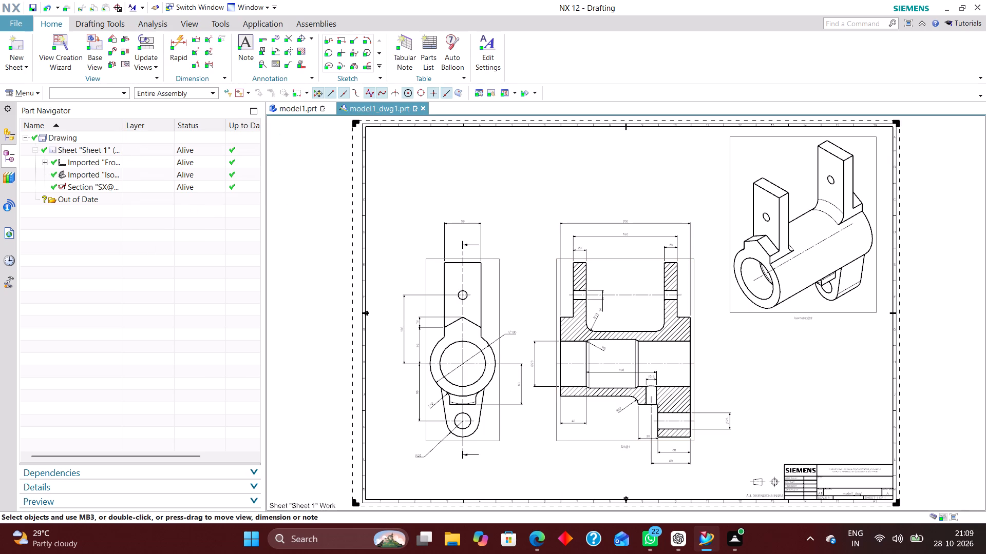
Show the front view's label on the drawing, using Name as the view label type.
right_click(486, 438)
click(503, 210)
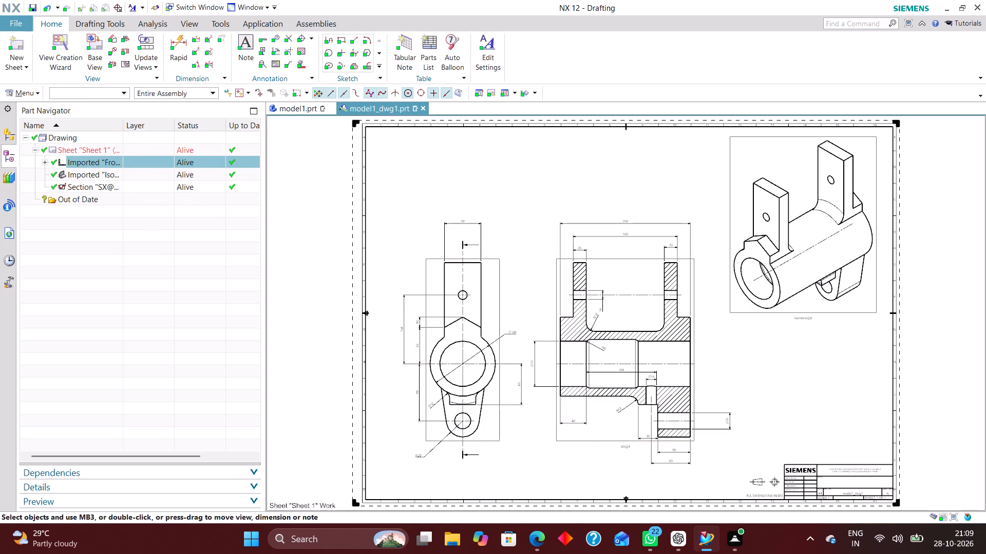
scroll(197, 174, down, 6)
click(262, 74)
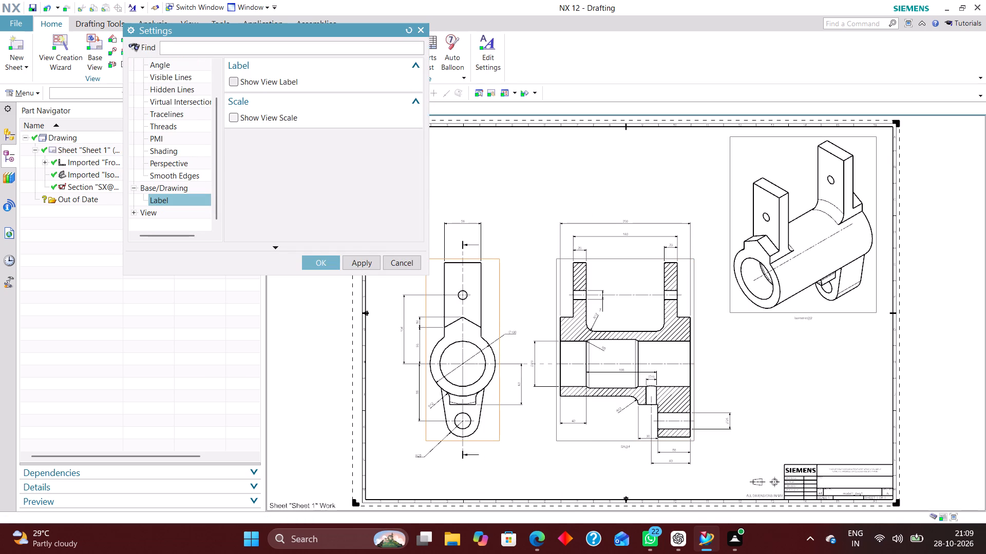
click(238, 78)
click(361, 132)
click(357, 147)
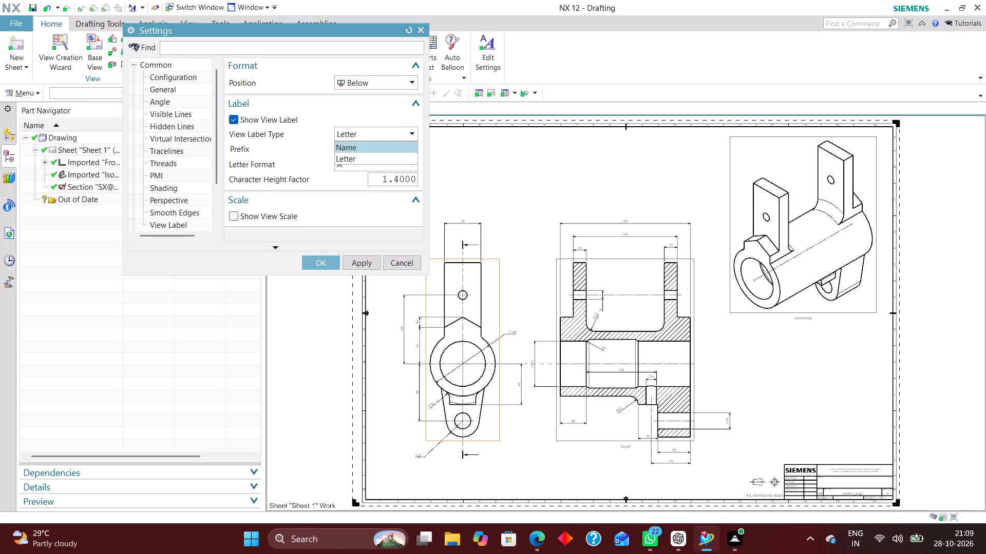
click(327, 263)
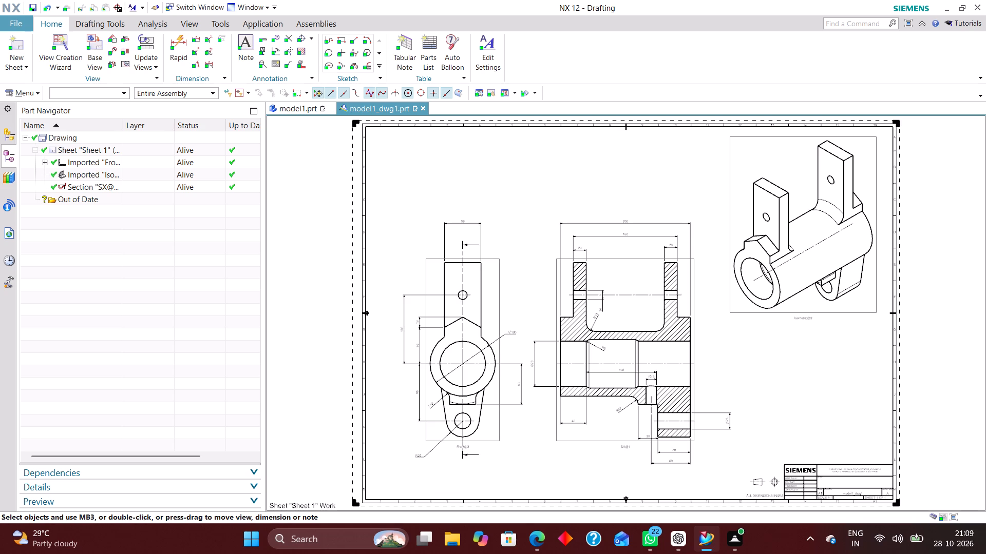
Rename the front view as FRONT VIEW.
click(147, 165)
right_click(146, 162)
click(197, 367)
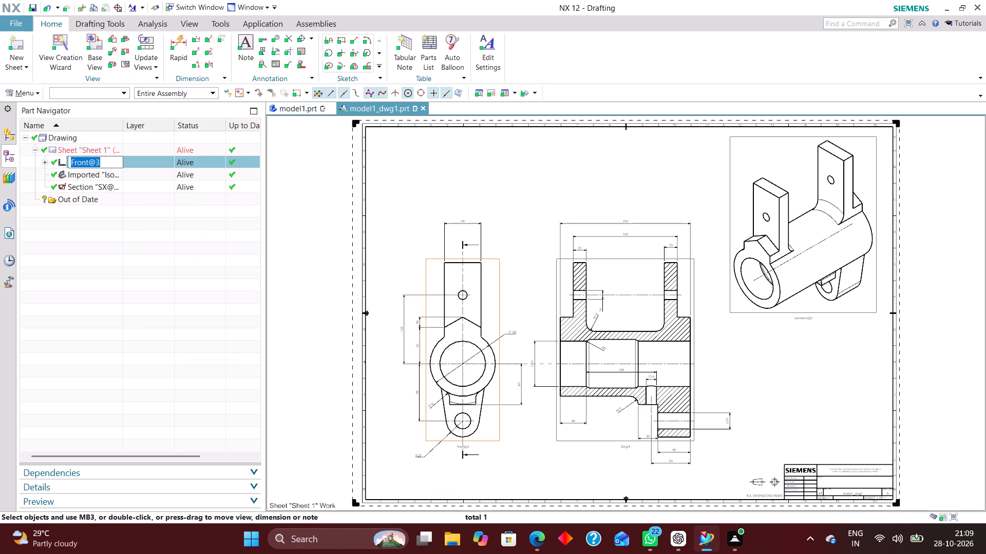
text(FRONT)
key(space)
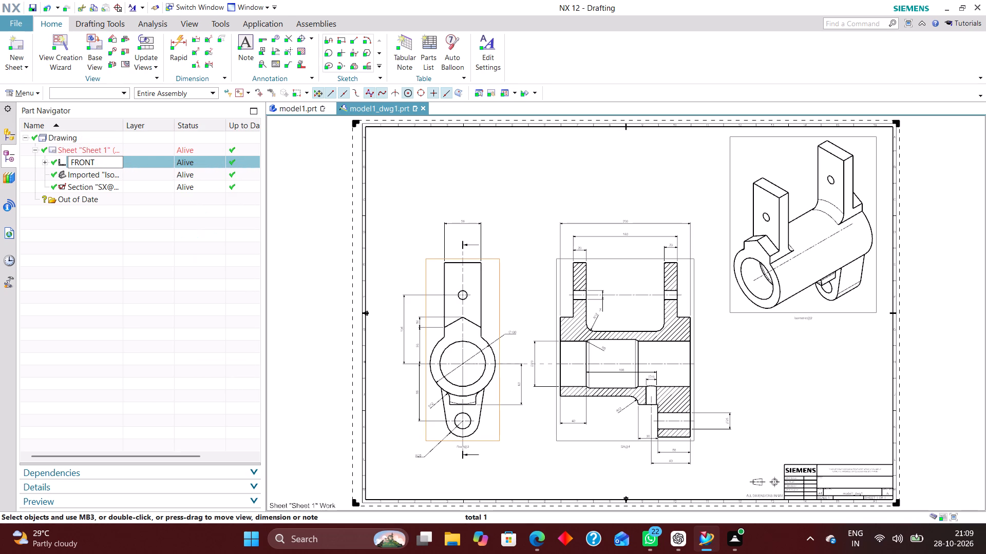
text(VIEW)
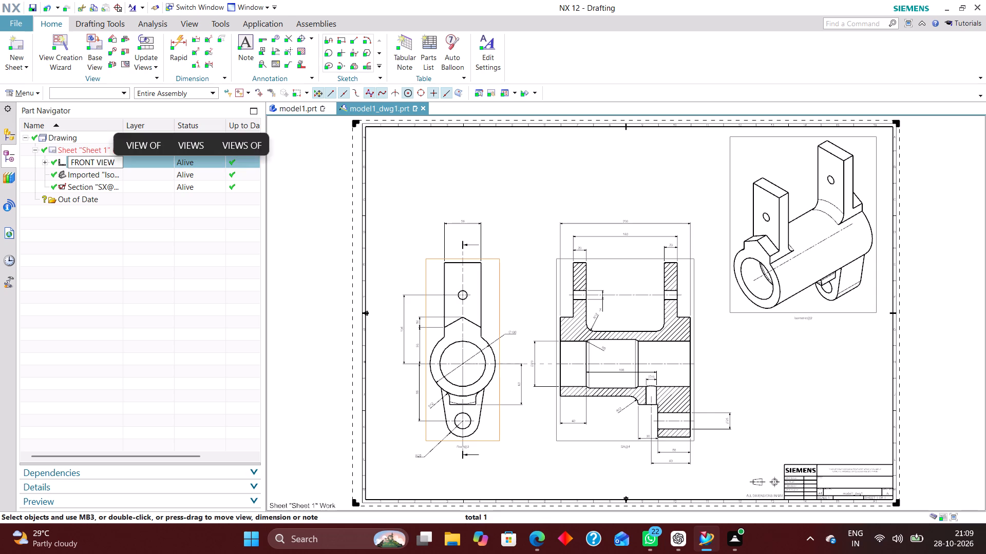
key(Return)
Rename the isometric view as ISOMETRIC VIEW.
click(140, 178)
right_click(141, 176)
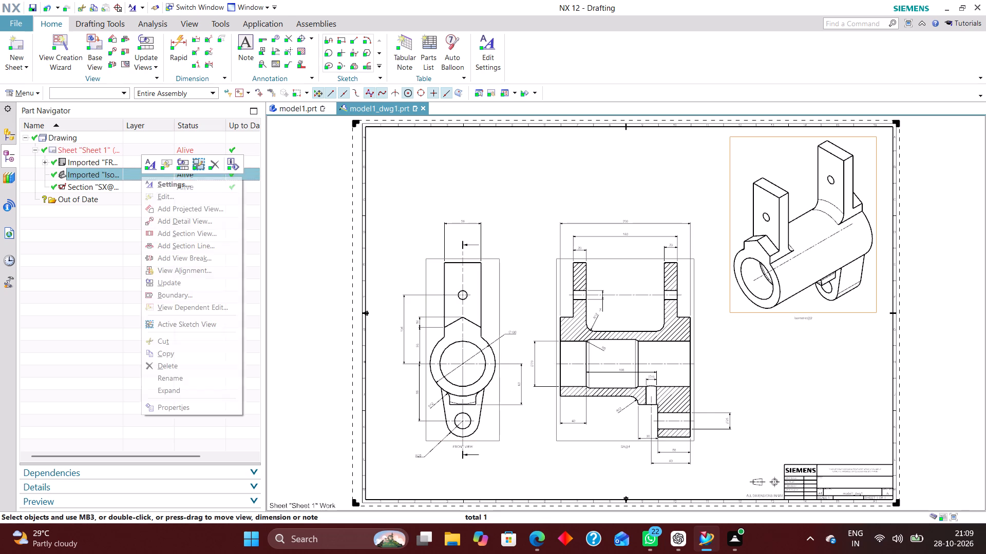
click(176, 376)
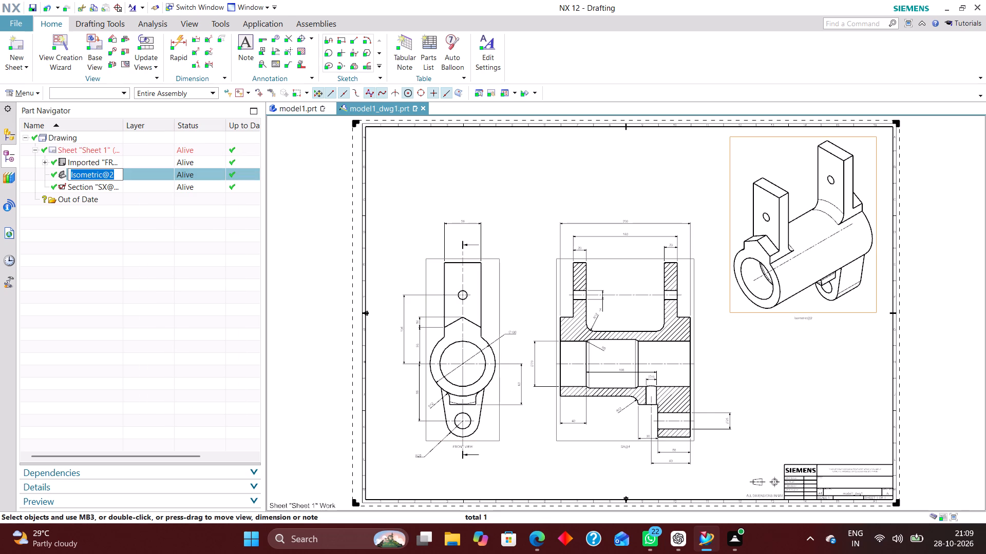
text(ISOMETRIC VIEW)
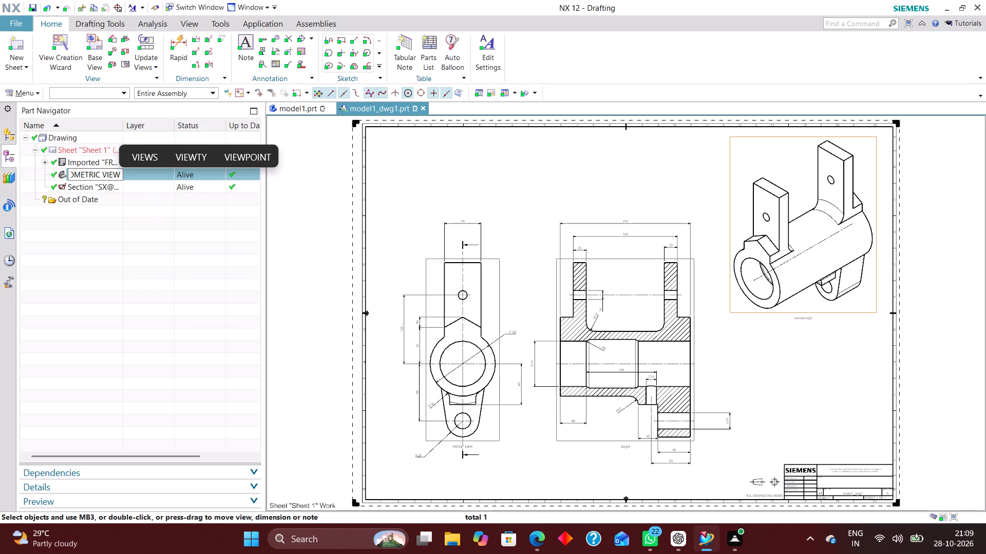
key(Return)
Rename the section view as SECTION VIEW A - A.
click(129, 187)
right_click(130, 186)
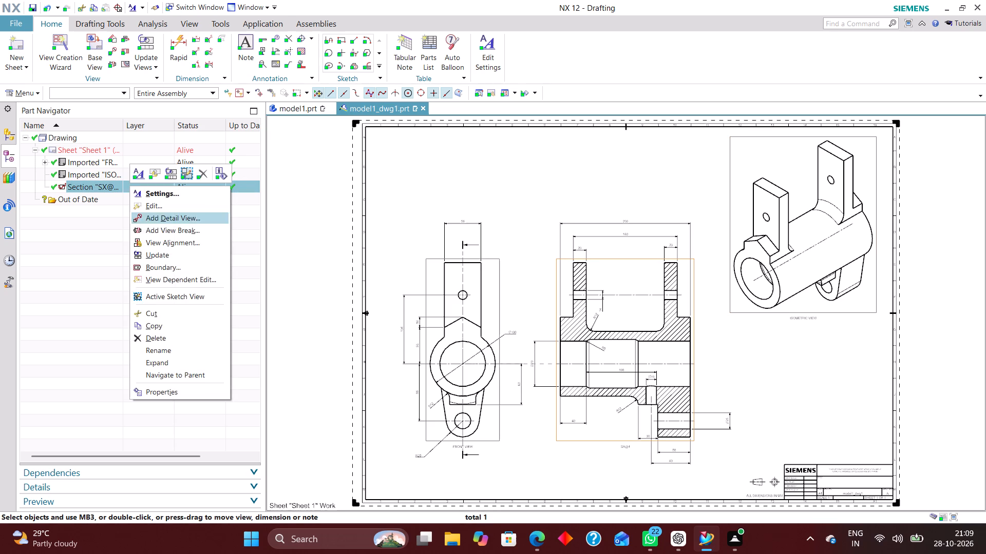
click(176, 346)
text(SECTION VIEW A - A)
key(Return)
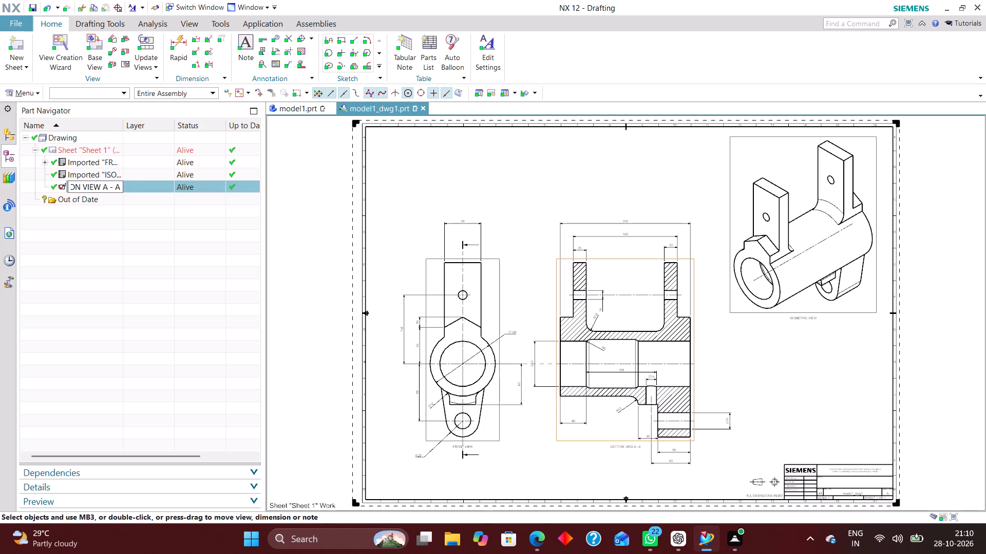
click(492, 206)
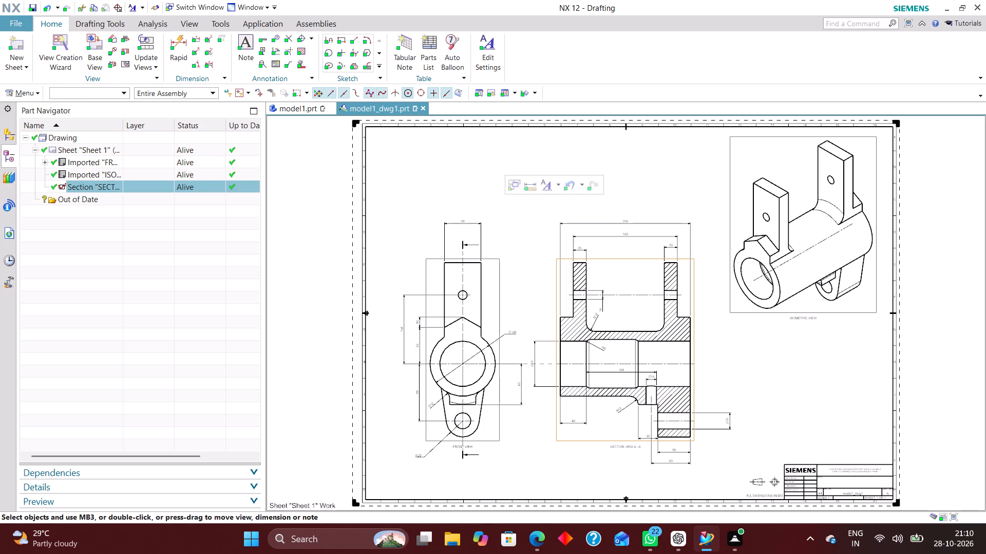
click(436, 167)
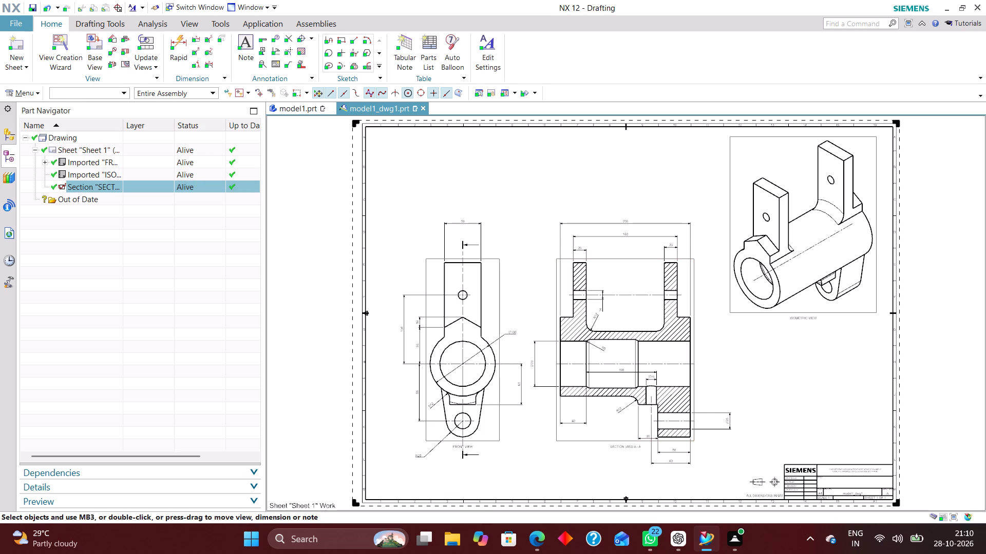
Reapply the front view's section line with its existing definition to regenerate its A letters.
double_click(461, 454)
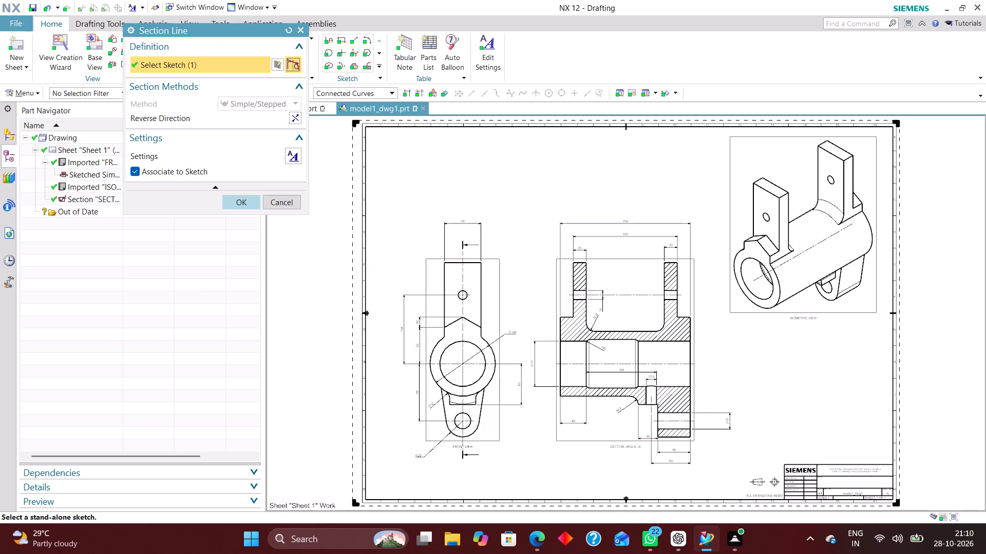
click(238, 201)
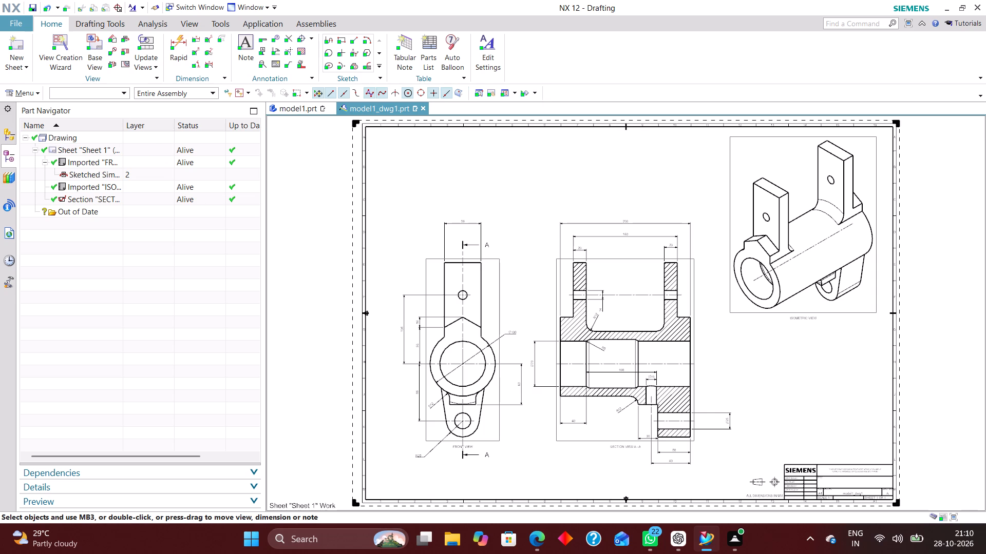
Make layer 256 selectable in the layer settings so that the title block can be edited.
key(ctrl+l)
click(155, 236)
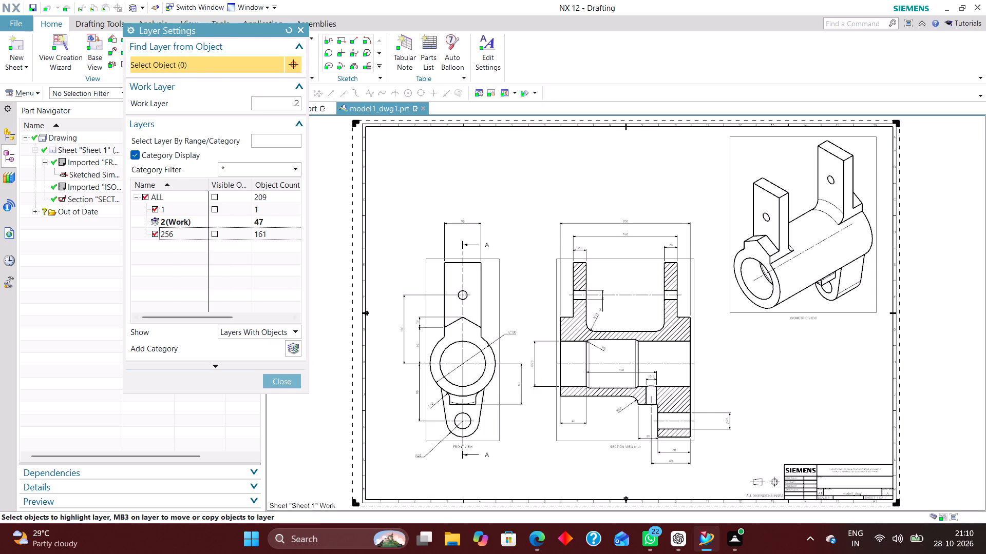
click(288, 384)
Edit the title block definition and unlock the cells Label10, Label11, Label12 and Label13.
right_click(770, 477)
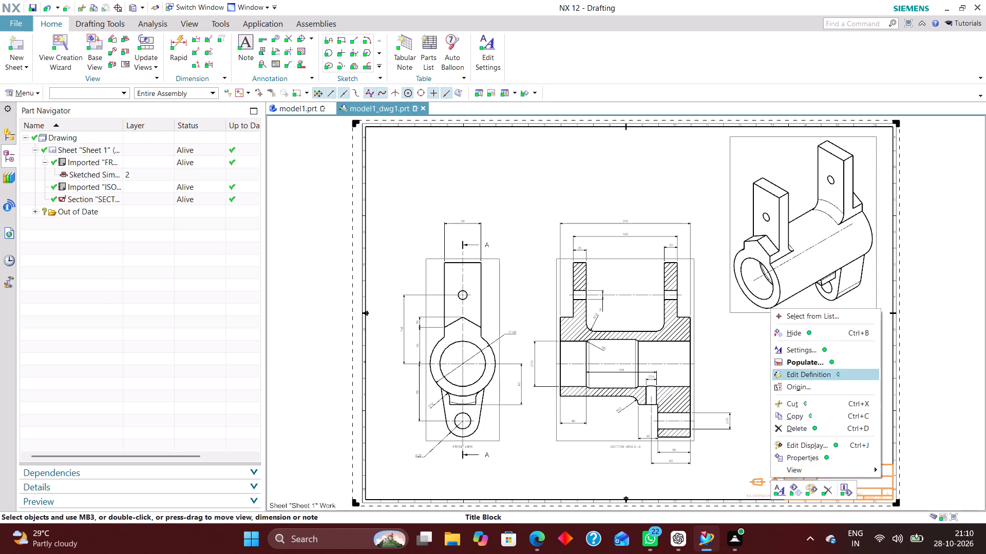
click(798, 374)
click(148, 286)
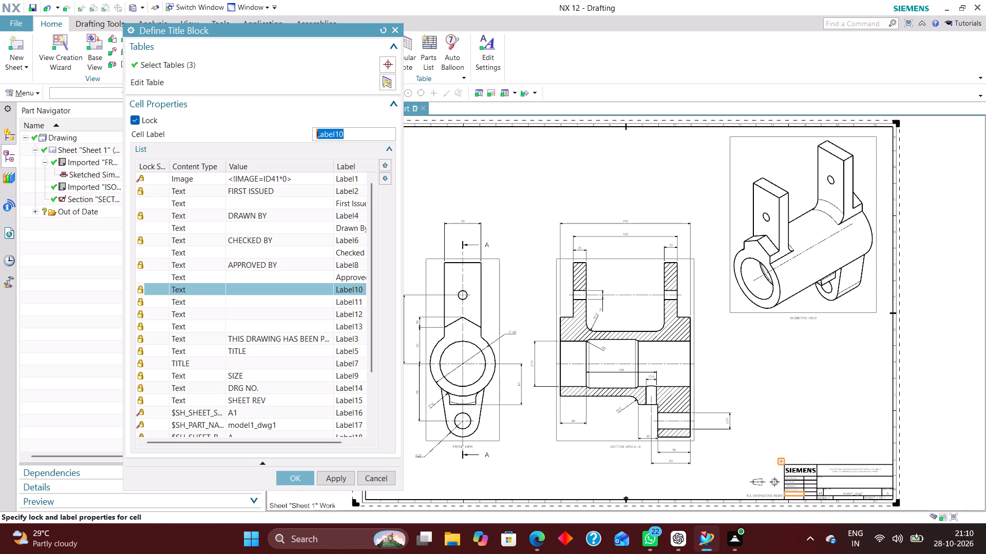
drag(135, 124, 132, 114)
click(155, 300)
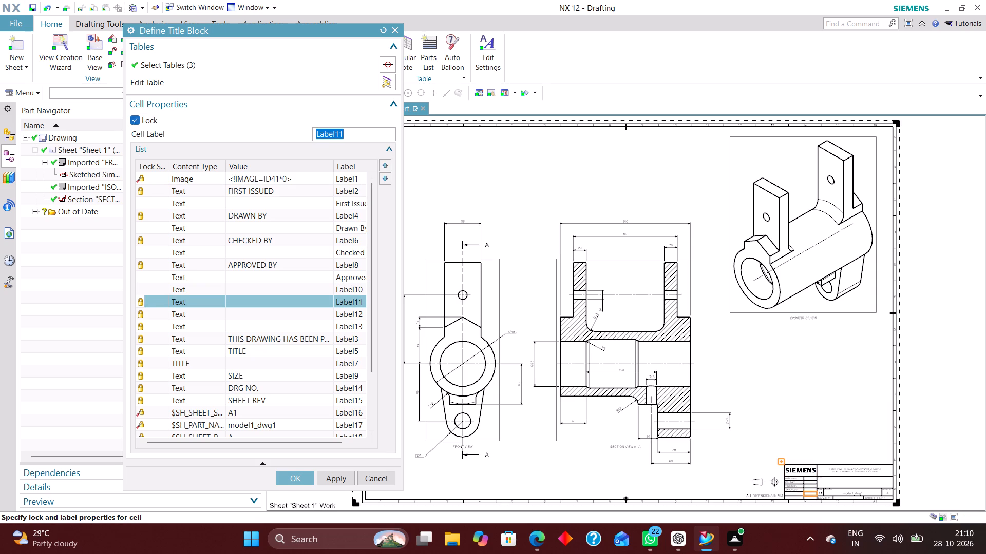
click(134, 120)
click(156, 313)
click(137, 121)
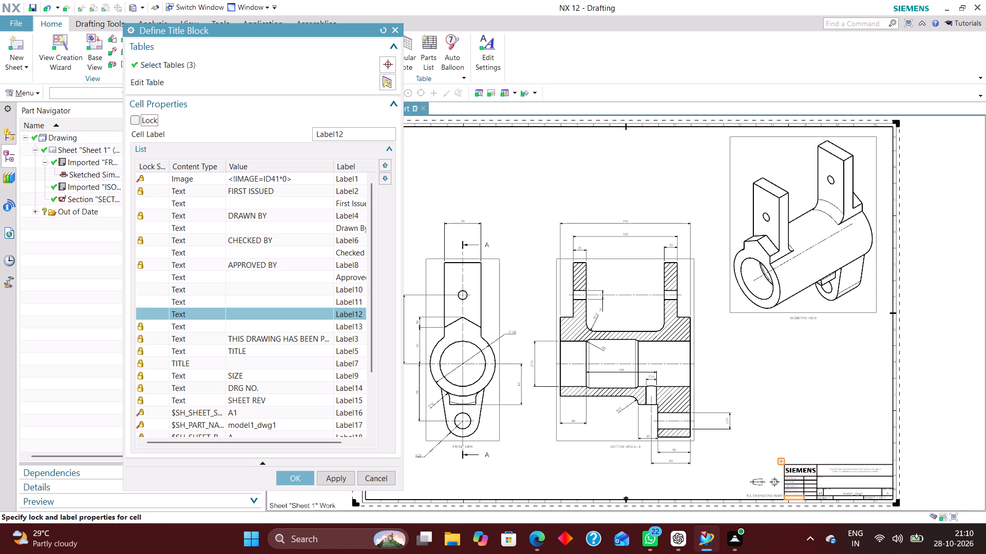
click(158, 323)
click(139, 117)
Unlock the title block cells Label7 and Label20 and apply the definition.
scroll(226, 275, down, 4)
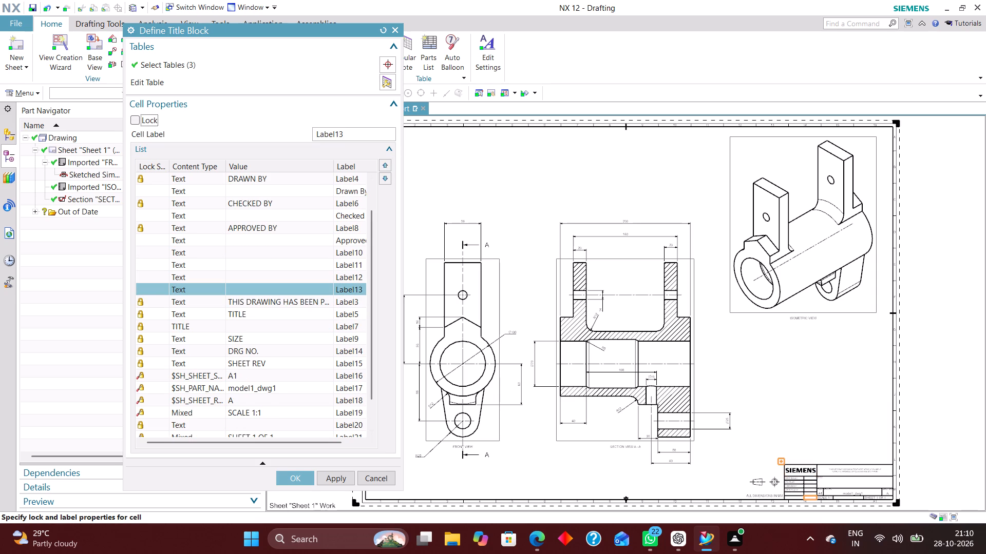
click(164, 288)
click(131, 123)
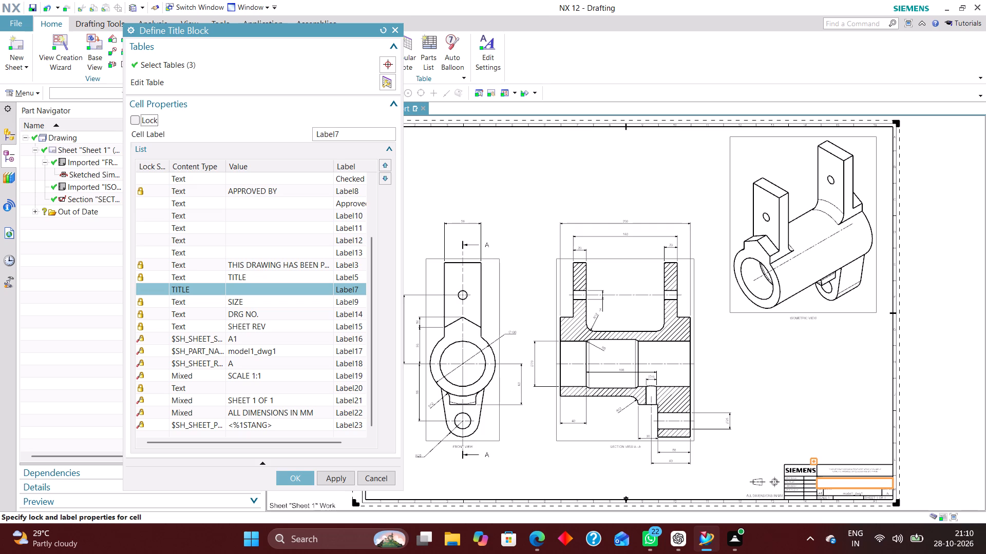
click(149, 384)
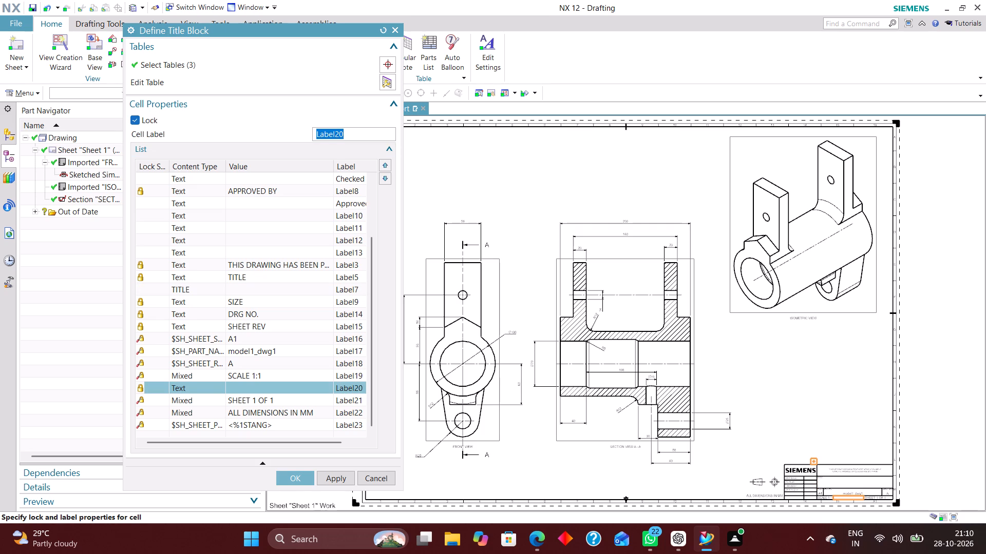
click(137, 116)
click(289, 474)
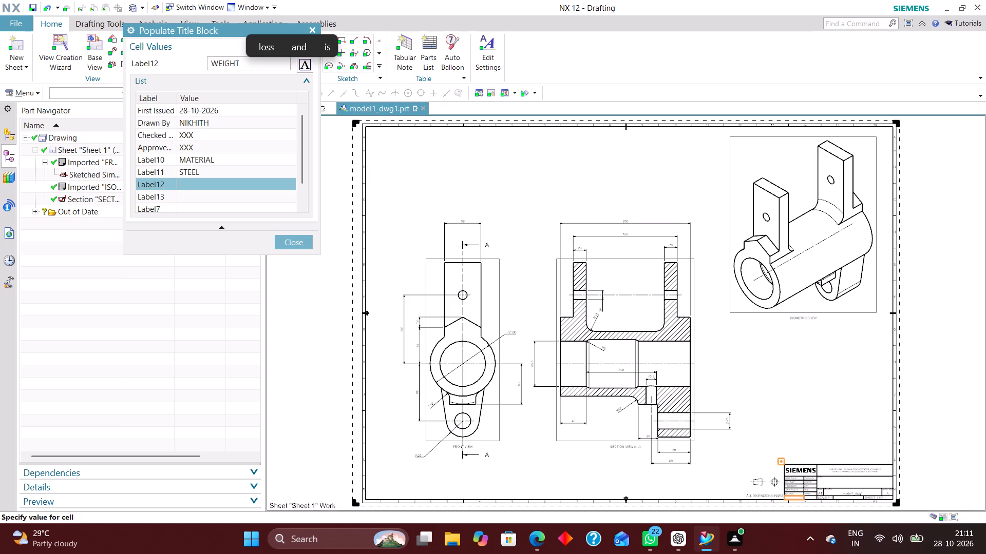
Enter WEIGHT as the value of the title block's Label12 cell.
key(Return)
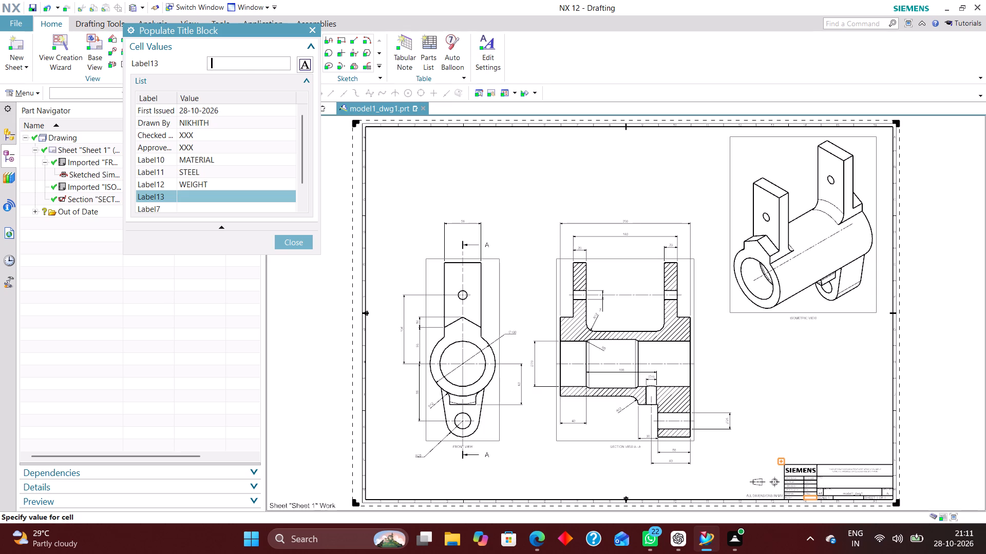
Enter PIPE SUPPORT BRACKET in capitals as the value of the title block's Label7 cell.
scroll(165, 160, down, 3)
click(195, 194)
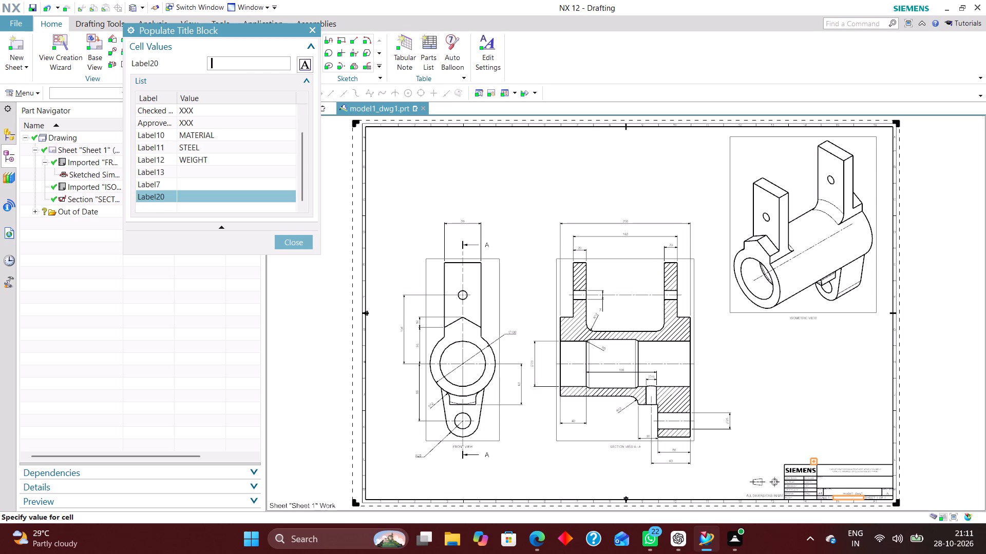
click(196, 180)
key(ctrl+v)
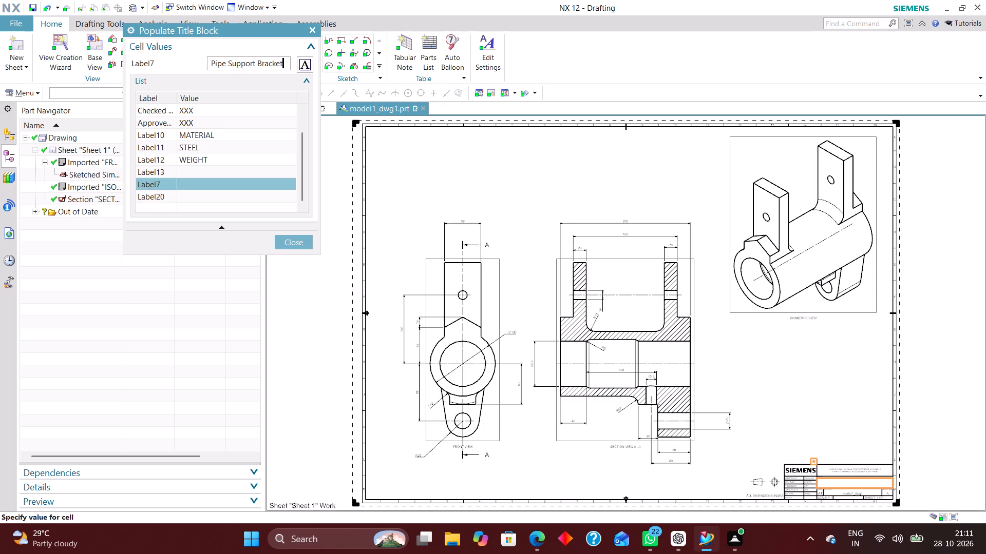
key(BackSpace)
key(BackSpace)
key(BackSpace)
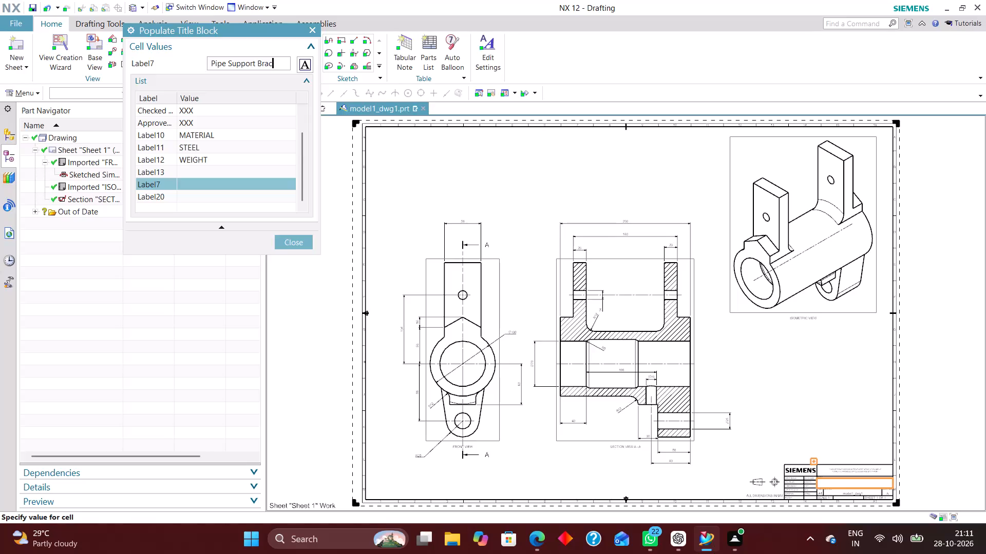
key(BackSpace)
key(BackSpace)
key(BackSpace)
text(RACKET)
key(Left)
key(Left)
key(Left)
key(Left)
key(Left)
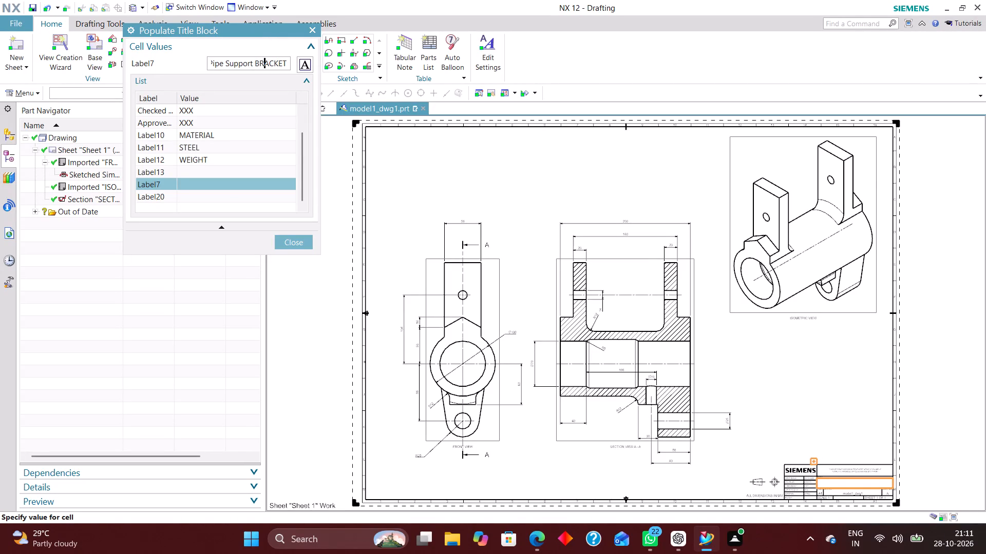
key(Left)
key(Left)
key(Left)
key(BackSpace)
key(BackSpace)
key(BackSpace)
key(BackSpace)
key(BackSpace)
key(BackSpace)
key(u)
key(p)
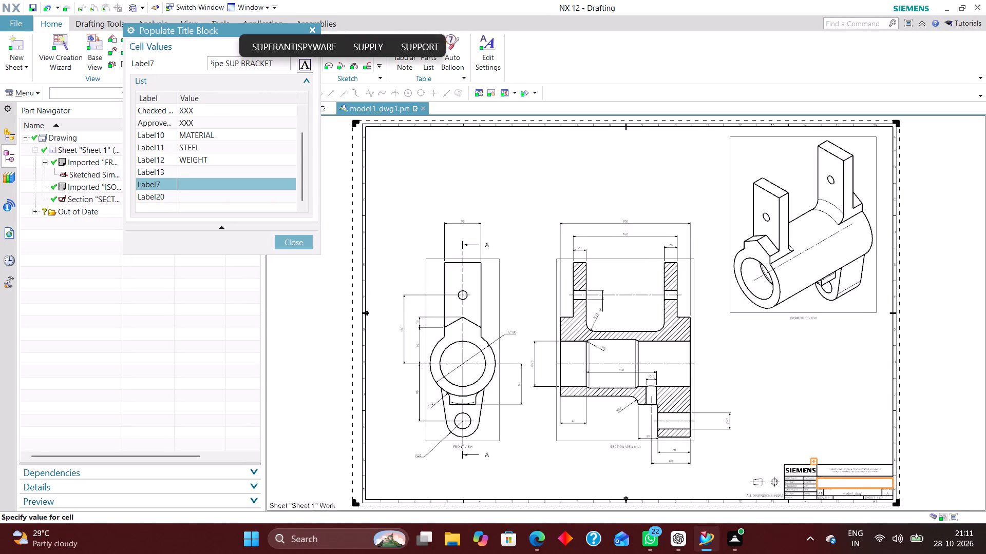
key(p)
text(ORT)
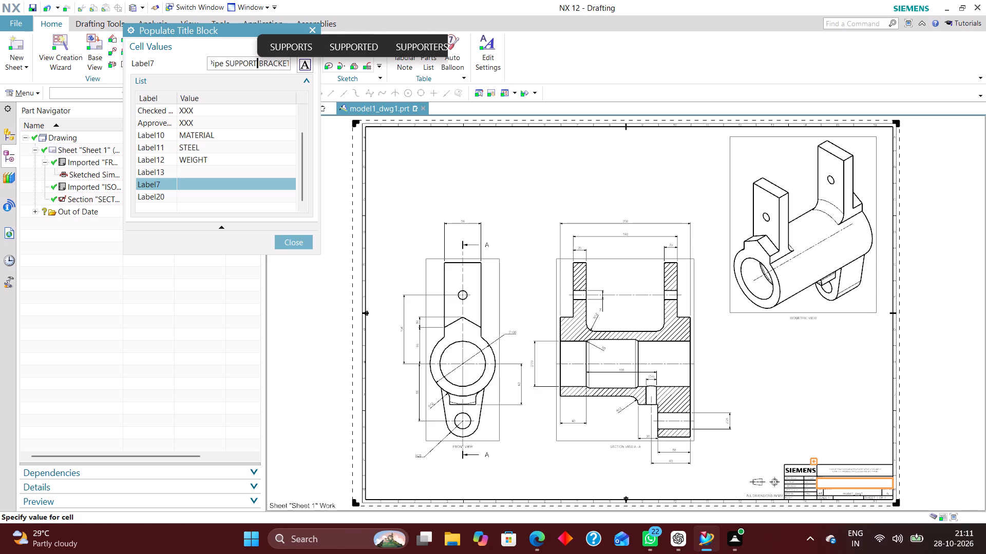
key(Left)
key(Left)
key(Left)
key(Left)
key(Left)
key(Left)
key(Left)
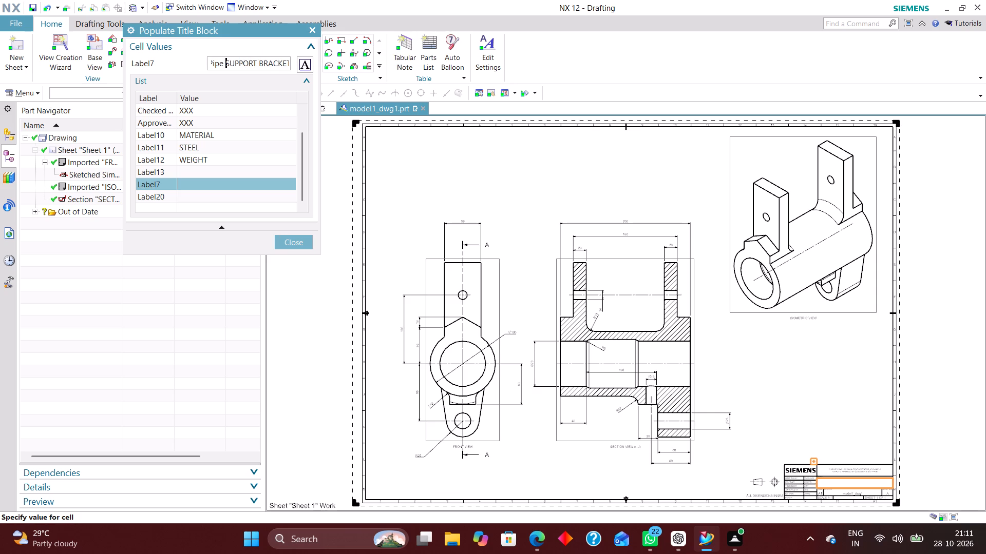
key(Left)
key(BackSpace)
key(BackSpace)
key(BackSpace)
text(IPE)
key(Return)
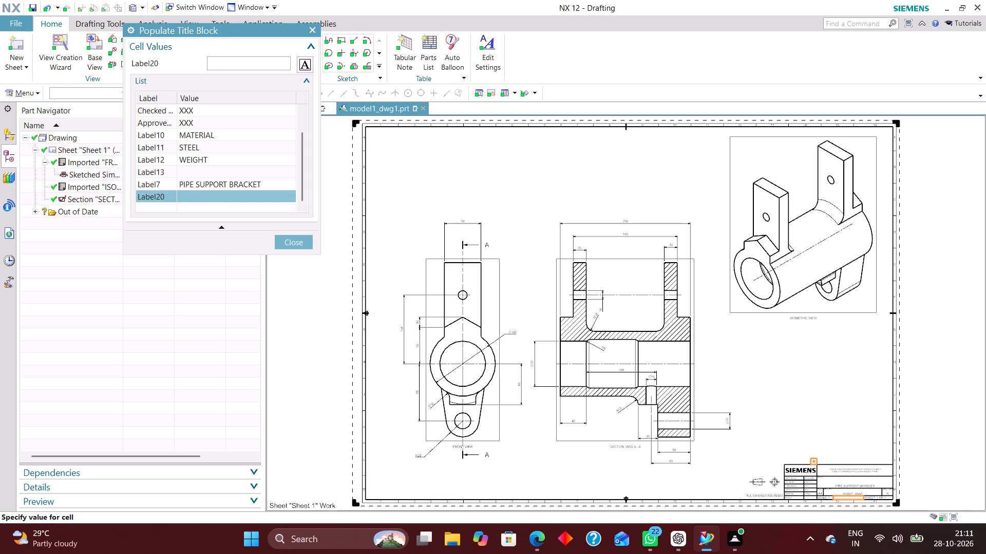
Enter XXX as the value of the Label20 cell and finish populating the title block.
text(XXX)
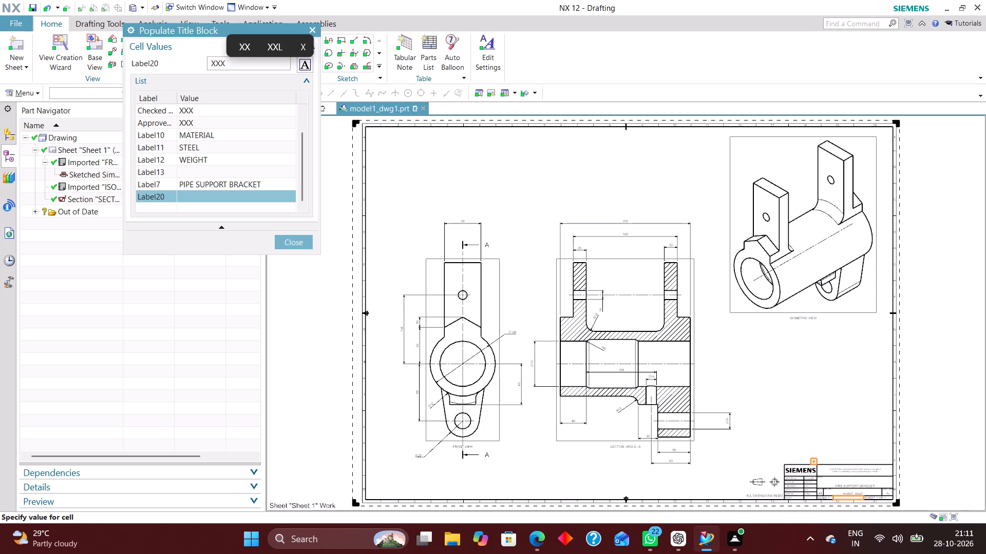
key(Return)
click(298, 241)
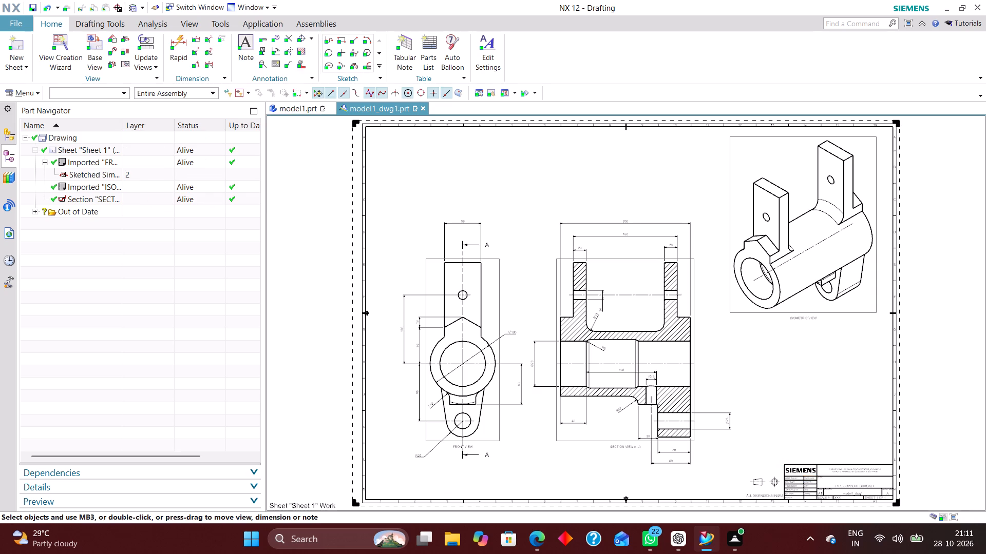
In model1.prt, open the displayed part properties and update the weight data to read the part's mass.
click(315, 112)
click(34, 88)
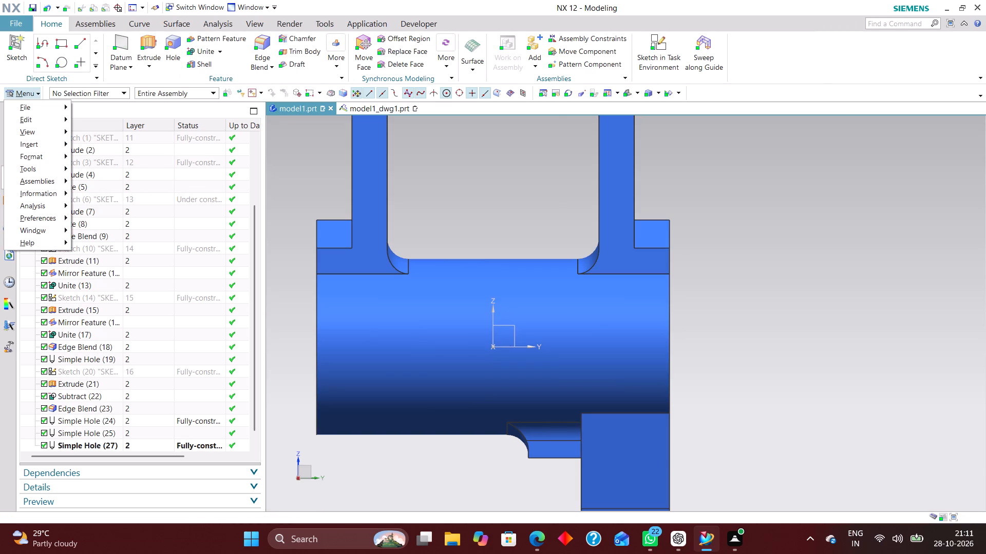
click(36, 106)
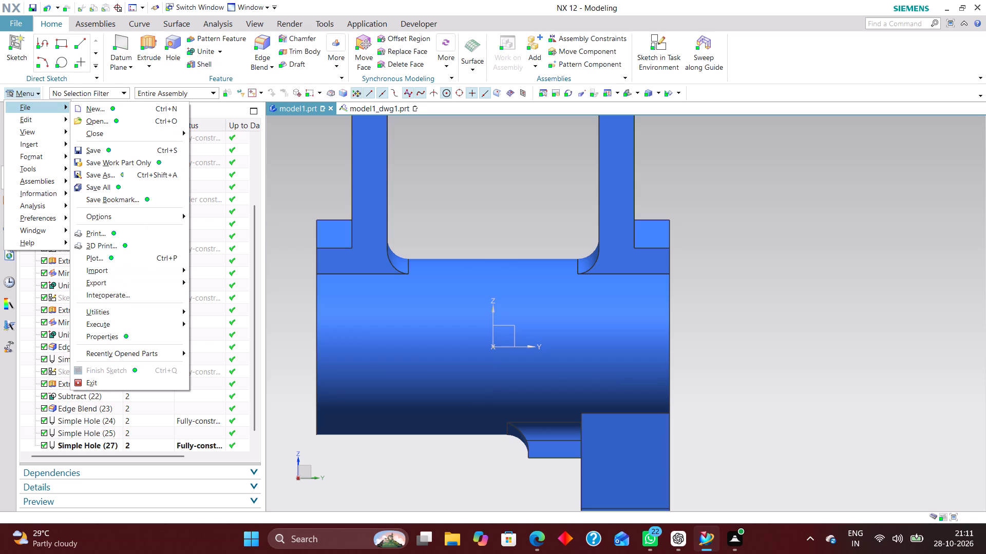
click(117, 333)
click(441, 109)
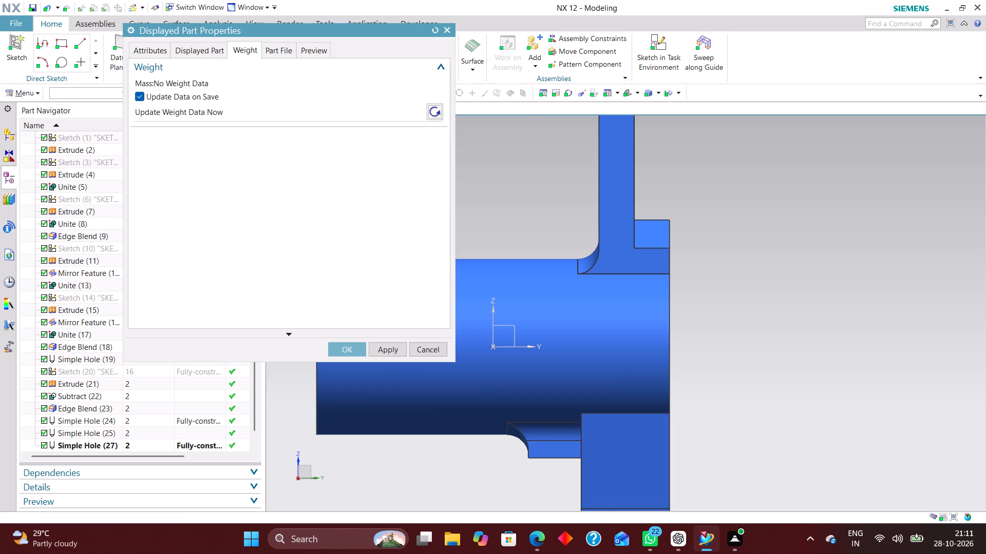
click(344, 350)
Return to the model1_dwg1.prt drawing and populate the title block's Label13 cell with 9.3351.
click(365, 114)
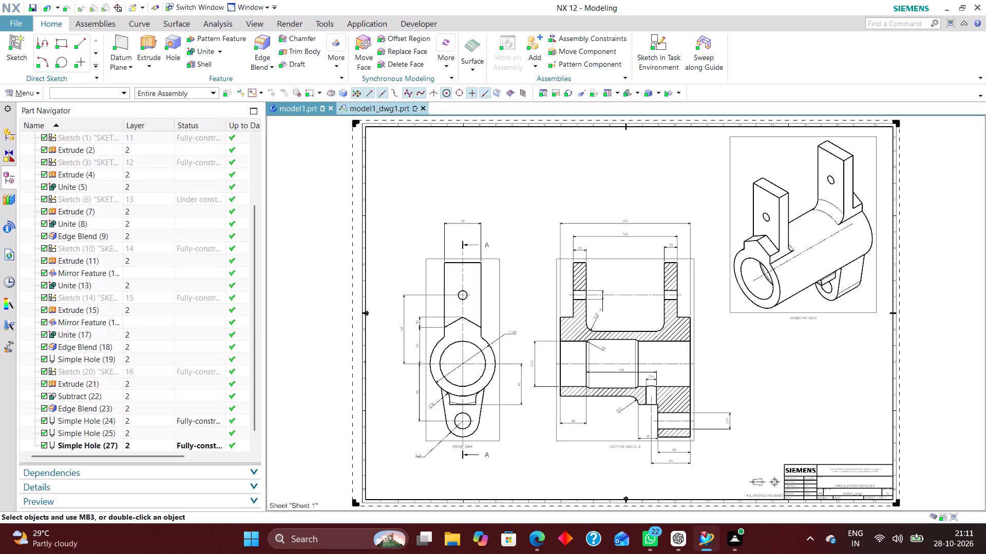
right_click(780, 472)
click(821, 361)
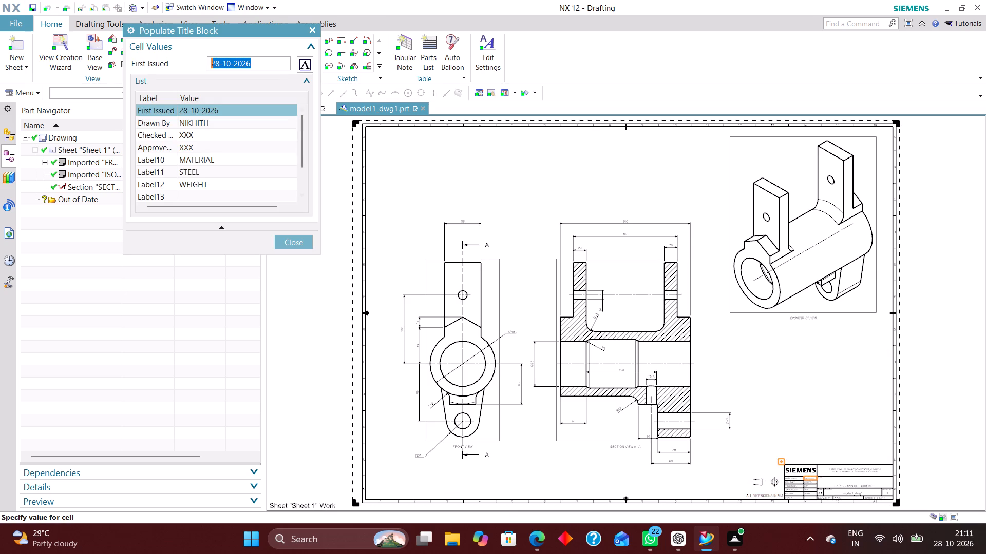
click(214, 195)
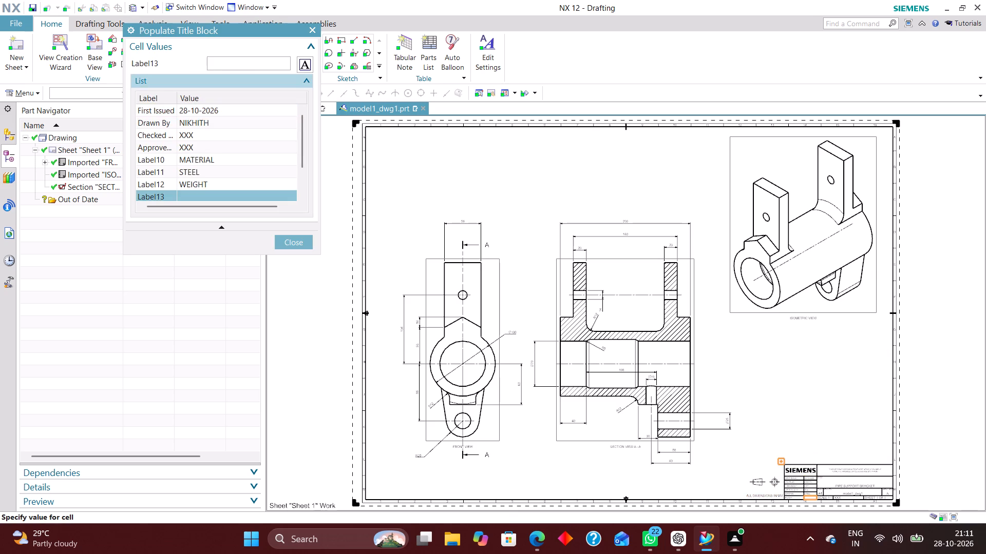
text(9.3351)
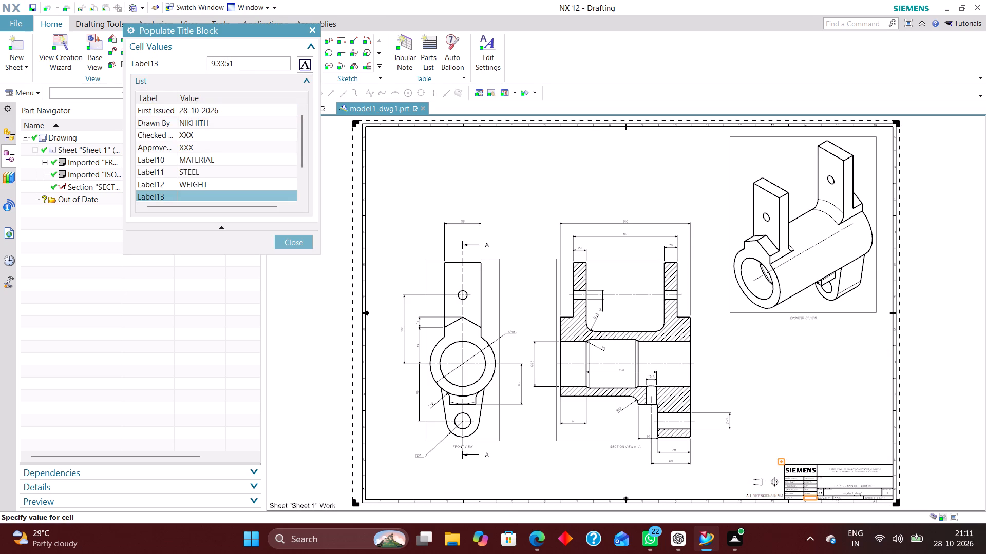
key(Return)
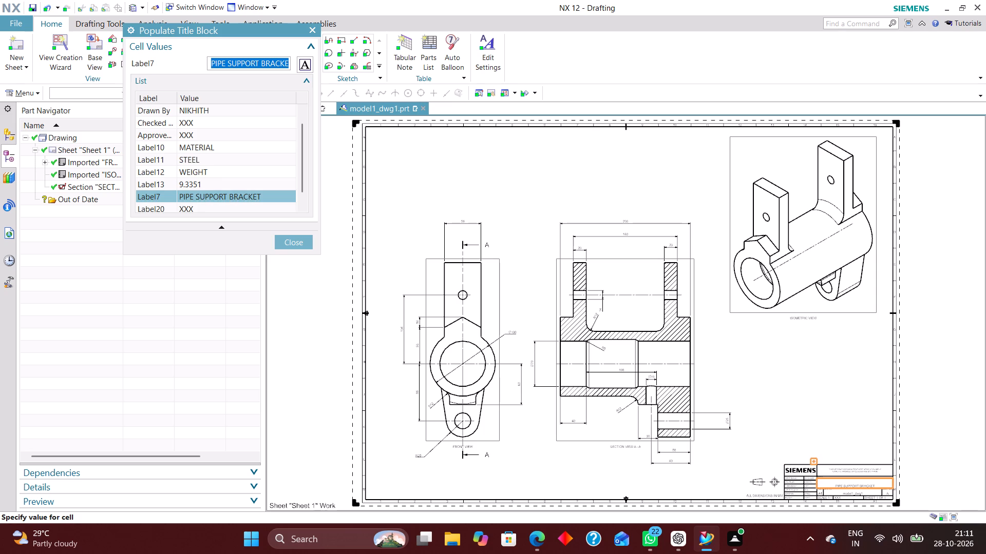
Change the title block's Label12 value to WEIGHT (kg) and close the title block cell values.
click(216, 186)
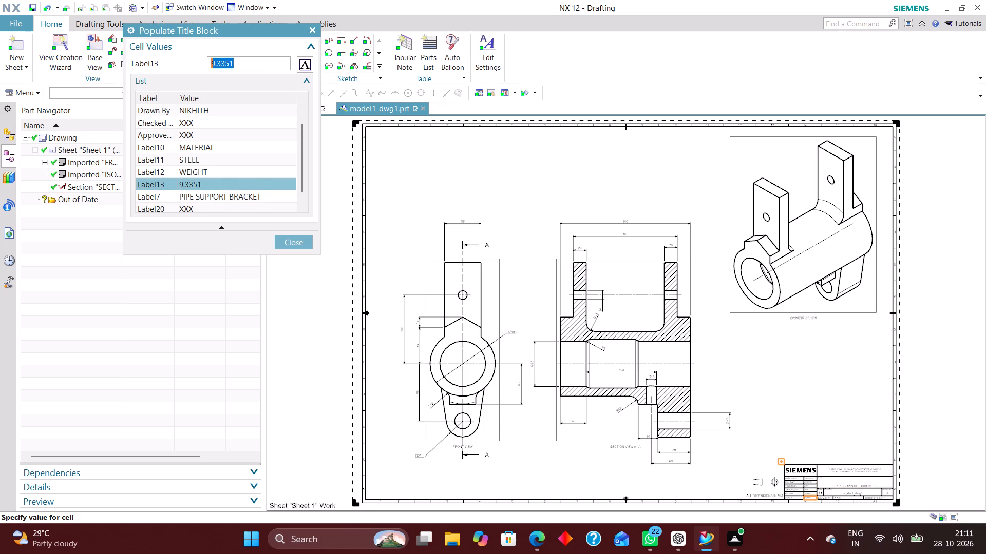
click(205, 171)
click(253, 58)
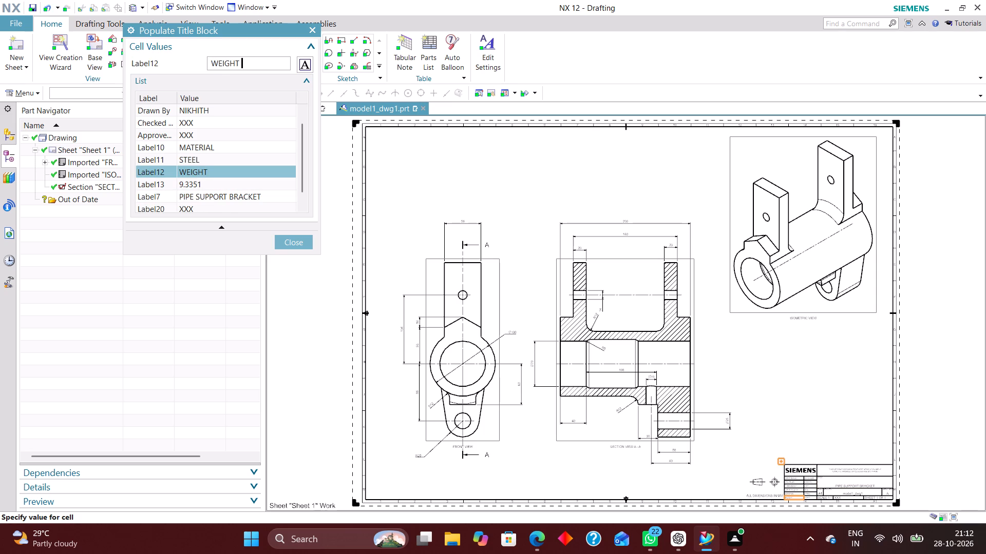
text()()
key(BackSpace)
key(BackSpace)
text(())
key(Left)
text(kg)
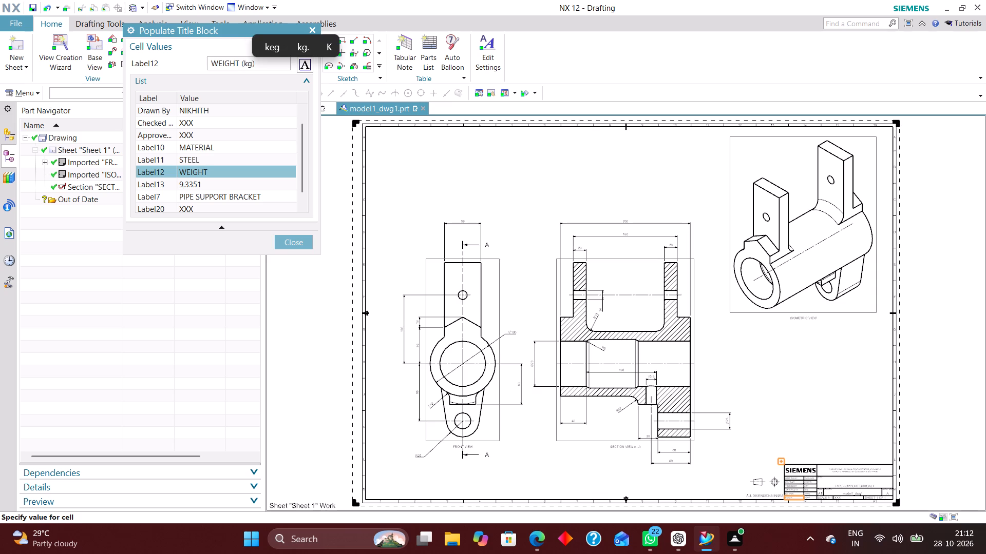
key(Return)
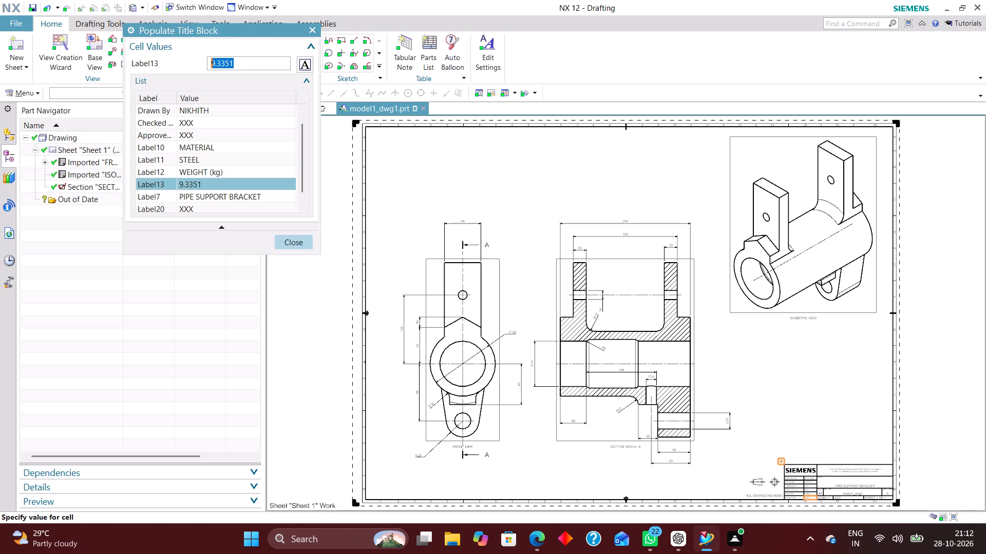
click(296, 240)
right_drag(521, 163, 482, 216)
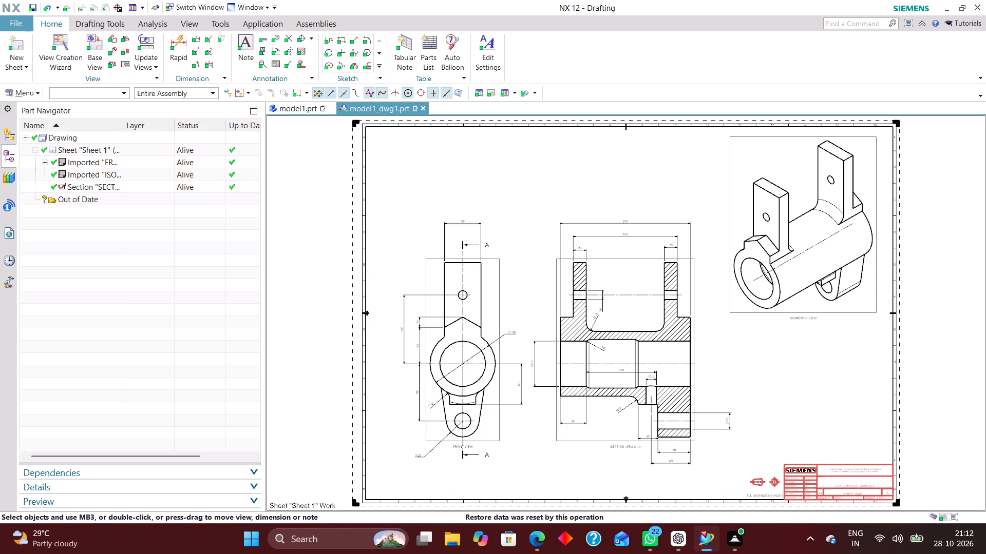
For ISOMETRIC VIEW, make all layers invisible, then make only layers 2, 223, 224, 225, 226 and 256 visible.
click(33, 93)
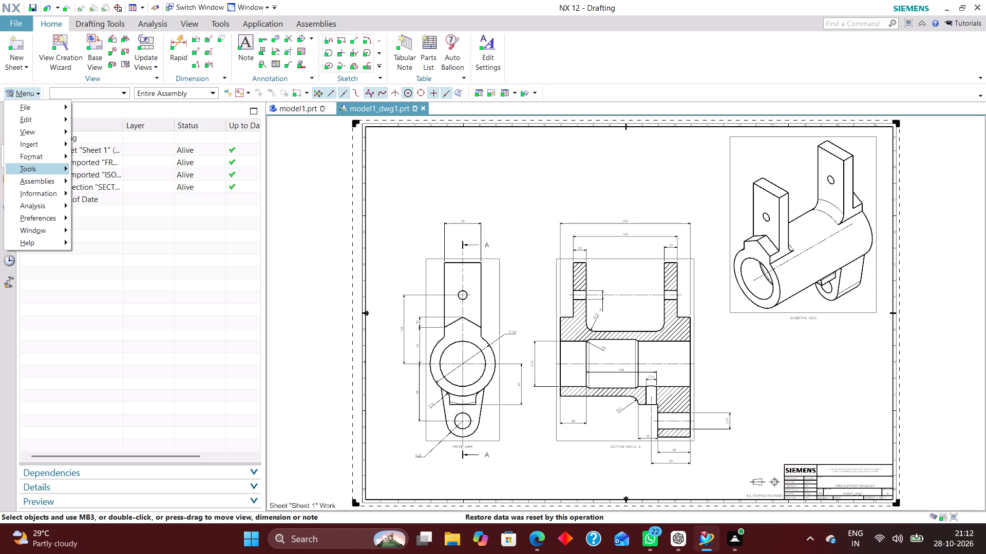
click(44, 155)
click(134, 170)
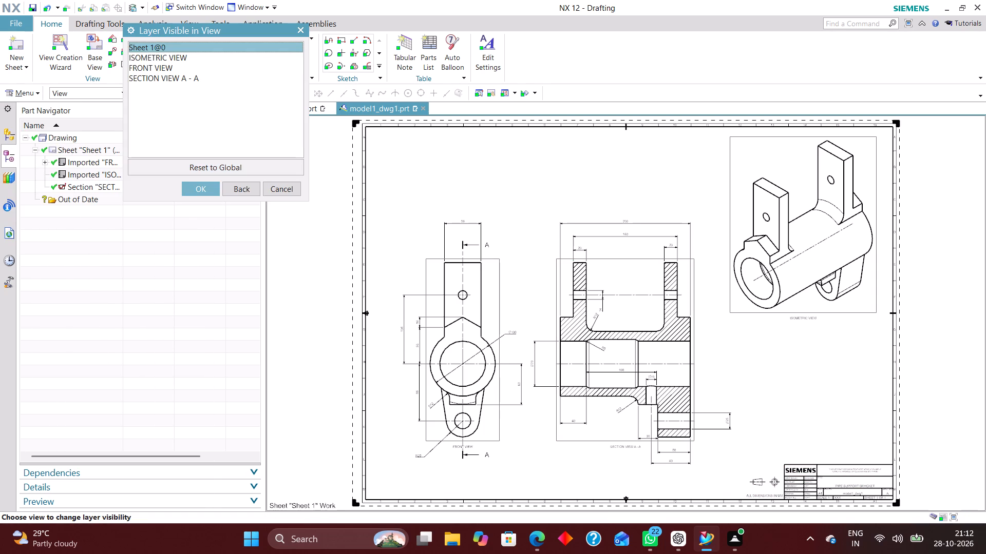
click(158, 58)
click(197, 187)
click(134, 109)
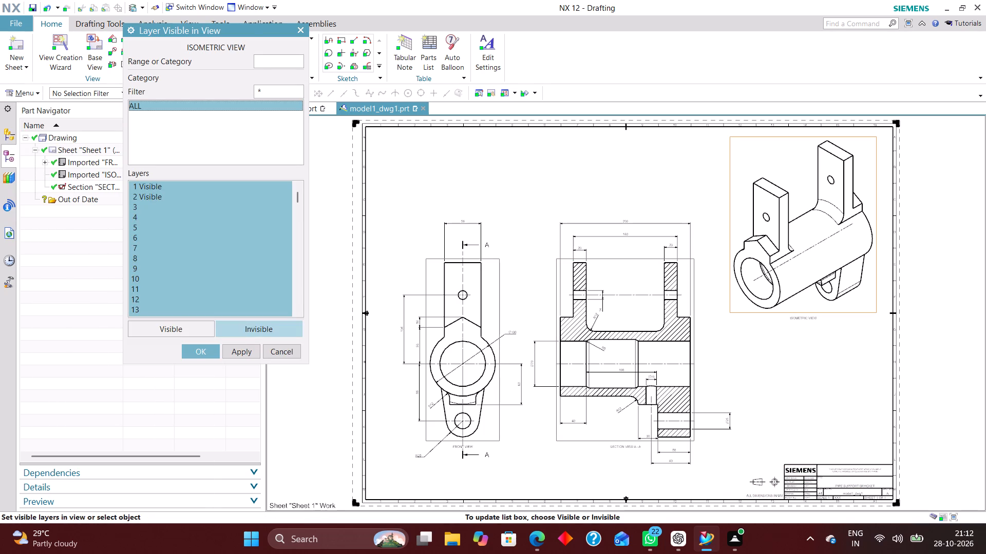
click(271, 329)
click(276, 62)
key(2)
key(Return)
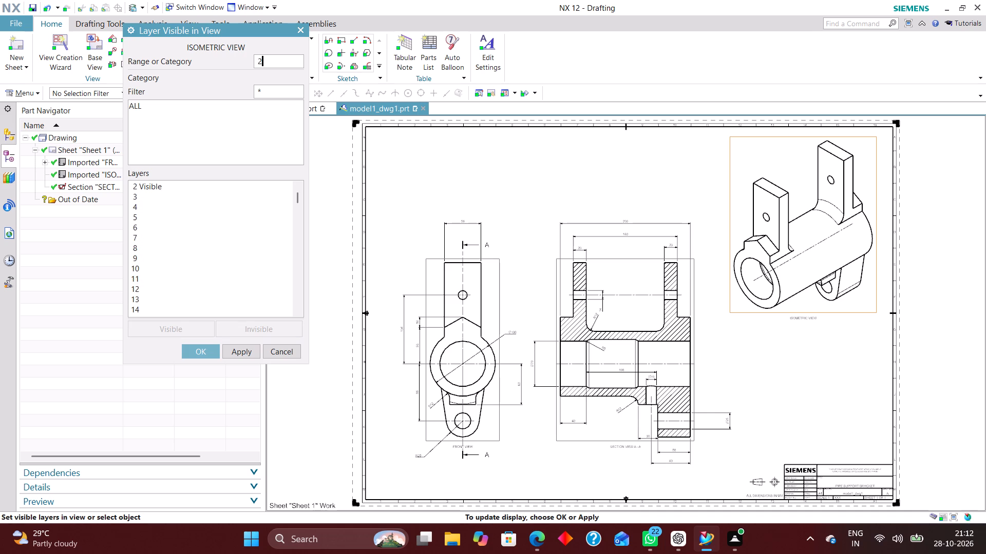
text(223)
key(Return)
text(224)
key(Return)
text(225)
key(Return)
text(226)
key(Return)
text(256)
key(Return)
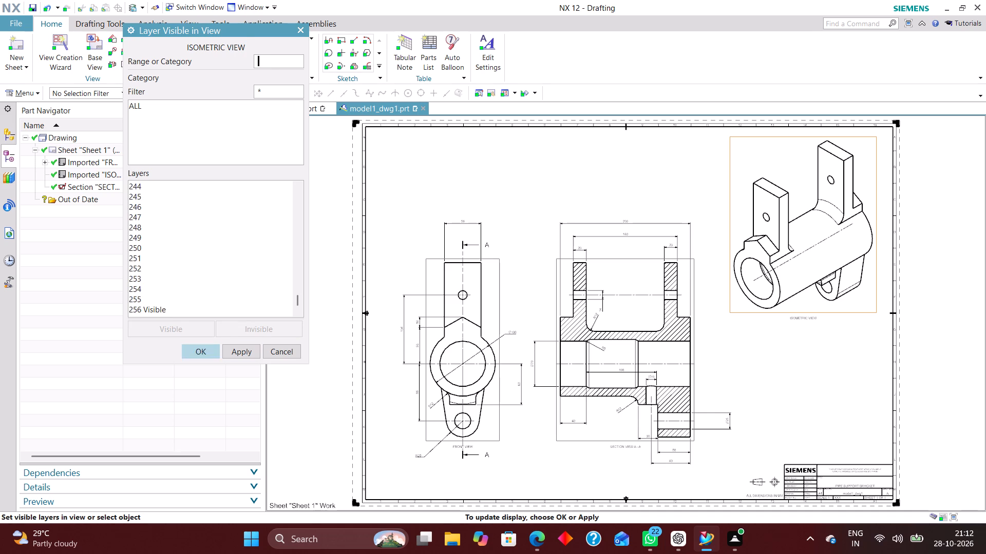
click(185, 349)
For FRONT VIEW, make all layers invisible, then make only layers 2, 223, 224, 225, 226 and 256 visible.
click(144, 64)
click(206, 185)
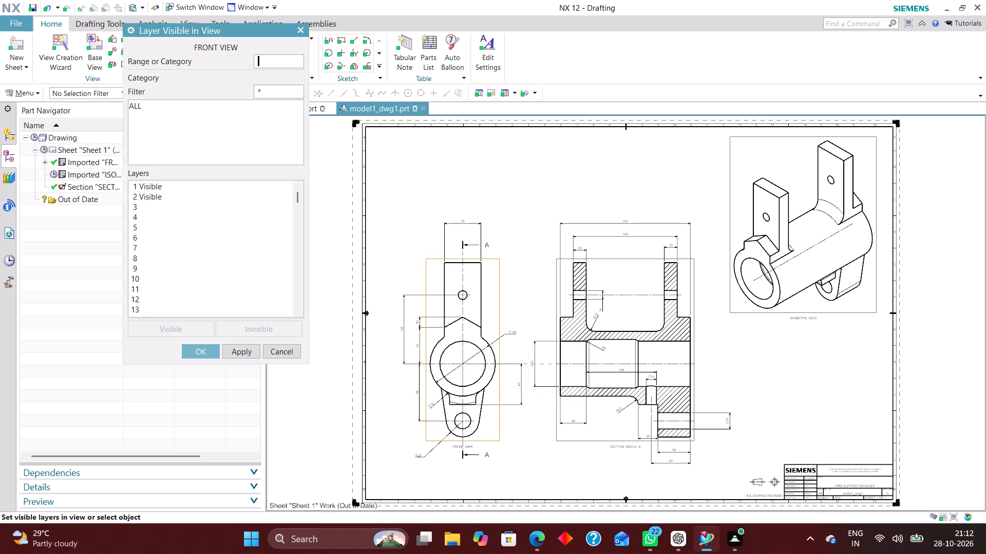
click(138, 105)
click(282, 328)
click(279, 59)
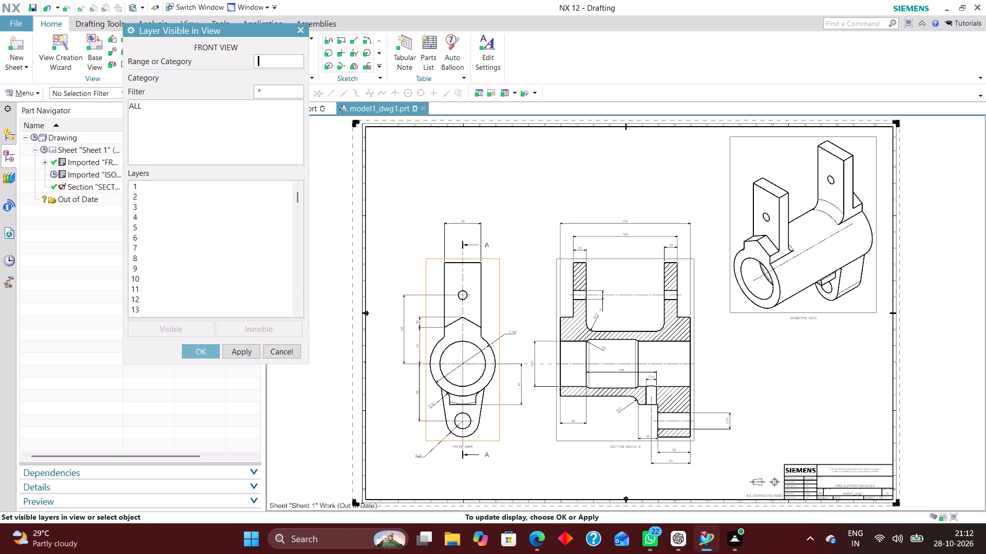
key(2)
key(Return)
text(223)
key(Return)
text(224)
key(Return)
text(225)
key(Return)
text(226)
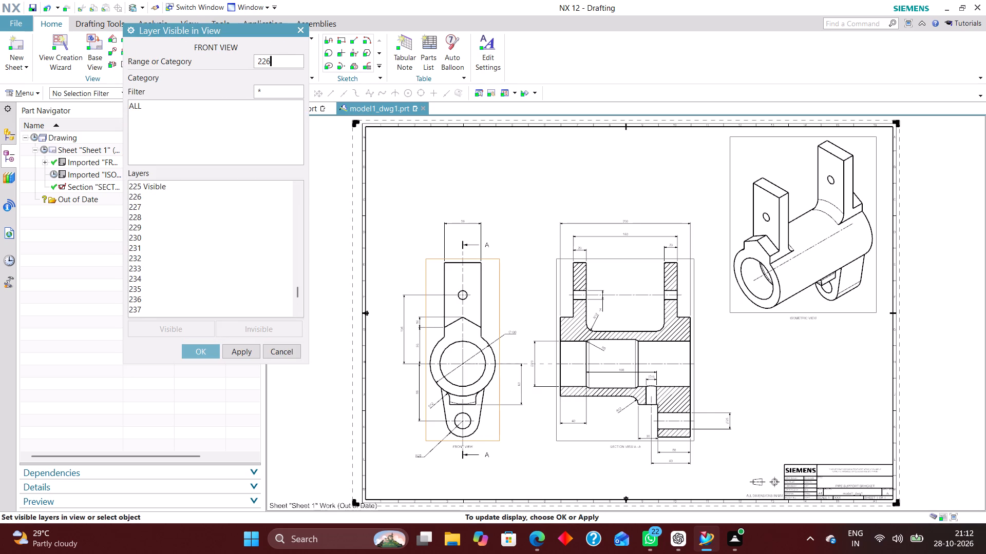
key(Return)
text(22)
key(BackSpace)
text(55)
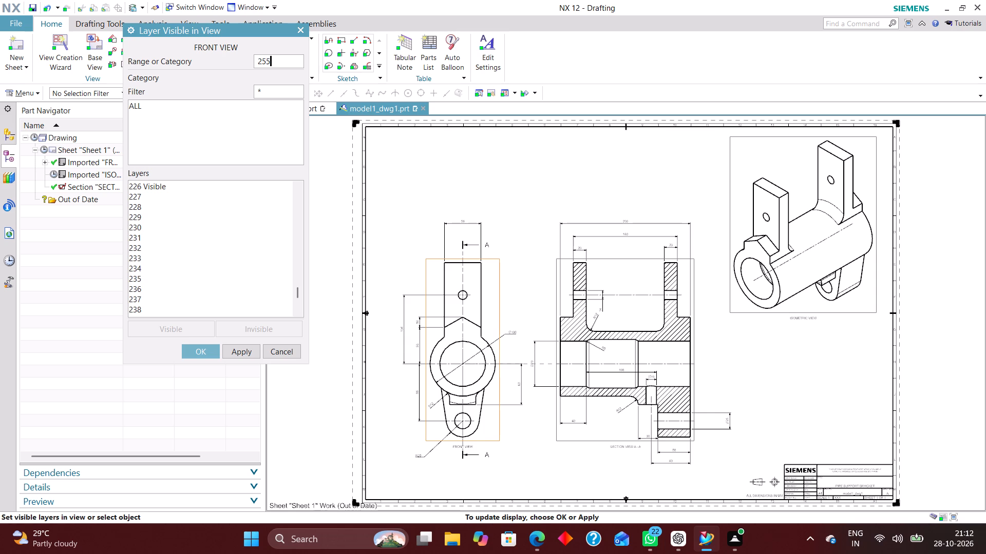
key(BackSpace)
key(6)
key(Return)
key(Return)
click(202, 353)
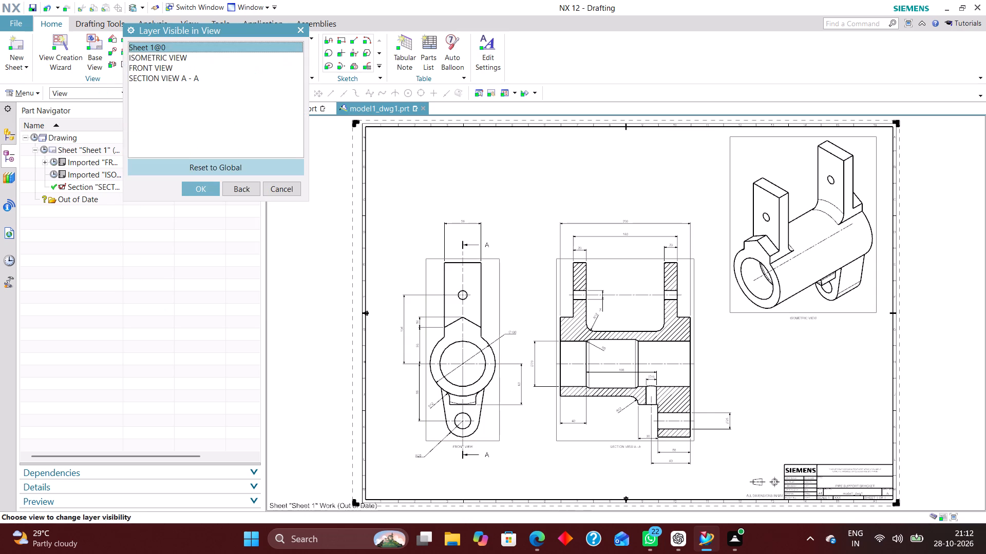
For SECTION VIEW A - A, make all layers invisible, then make only layers 2, 223, 224, 225, 226 and 256 visible.
click(155, 78)
double_click(191, 191)
click(139, 104)
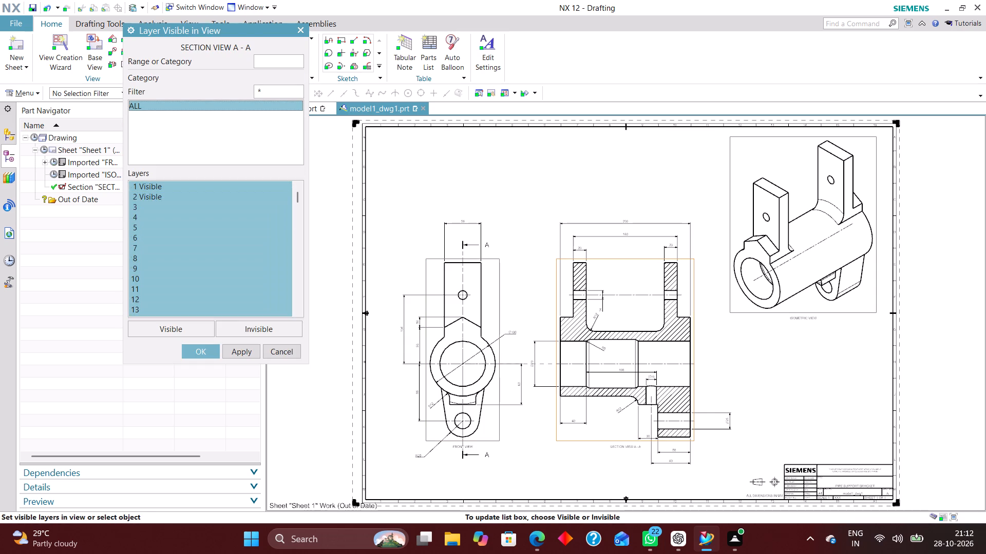
click(290, 328)
click(274, 61)
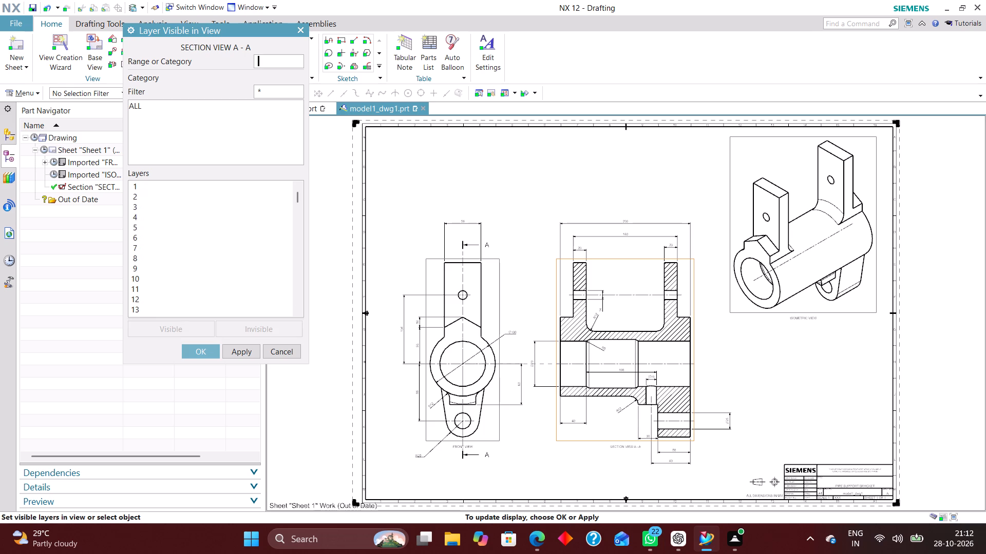
key(2)
key(Return)
text(223)
key(Return)
text(224)
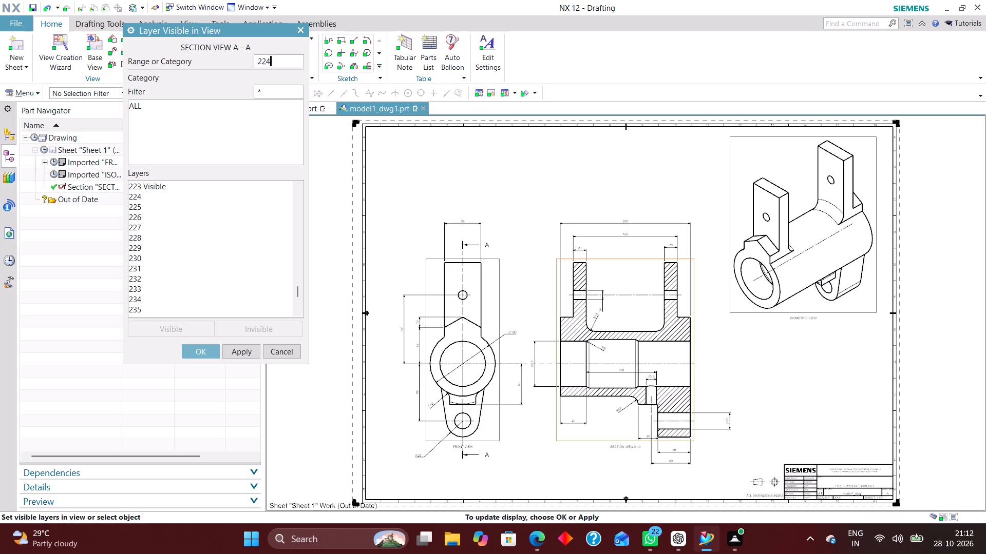
key(Return)
text(225)
key(Return)
text(226)
key(Return)
text(256)
key(Return)
click(207, 345)
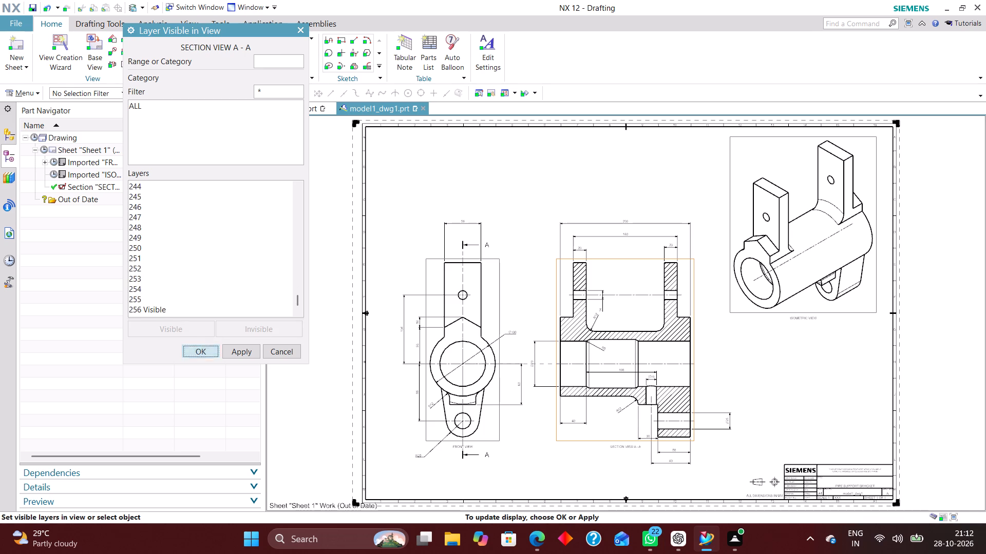
click(281, 190)
click(34, 133)
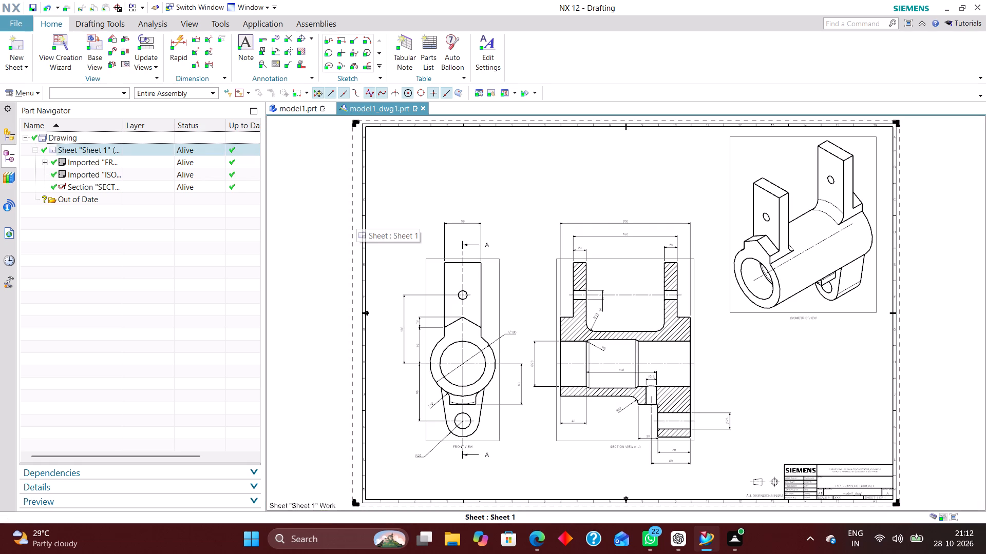
Open the layer settings to check which layers hold objects, and close them again.
key(ctrl+l)
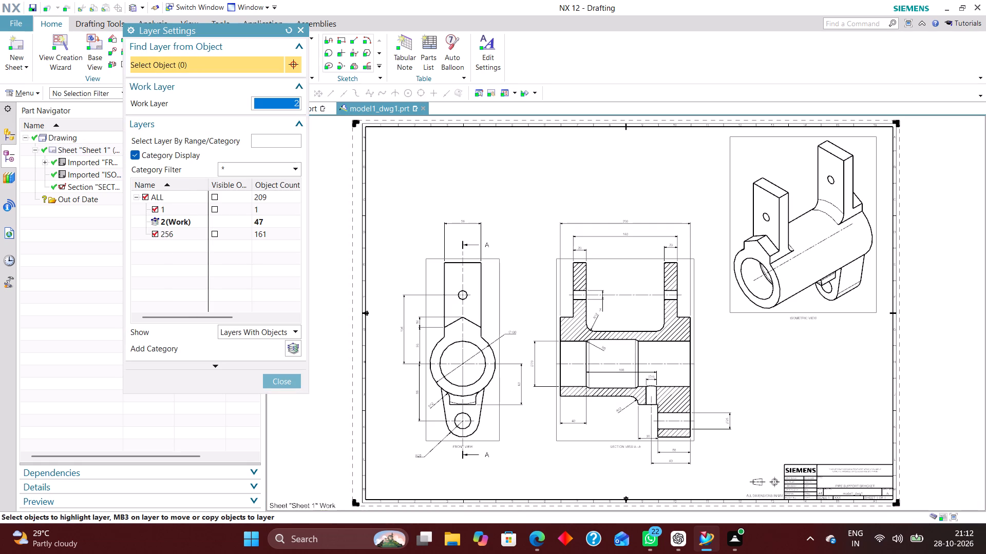
click(292, 379)
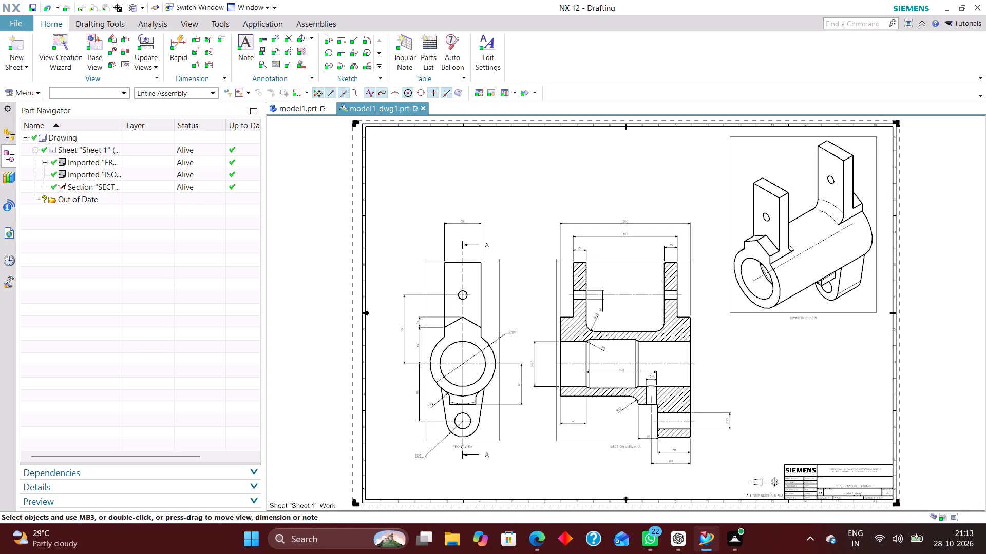
Select all dimensions in the drawing with the type filter and move them to layer 223.
click(117, 89)
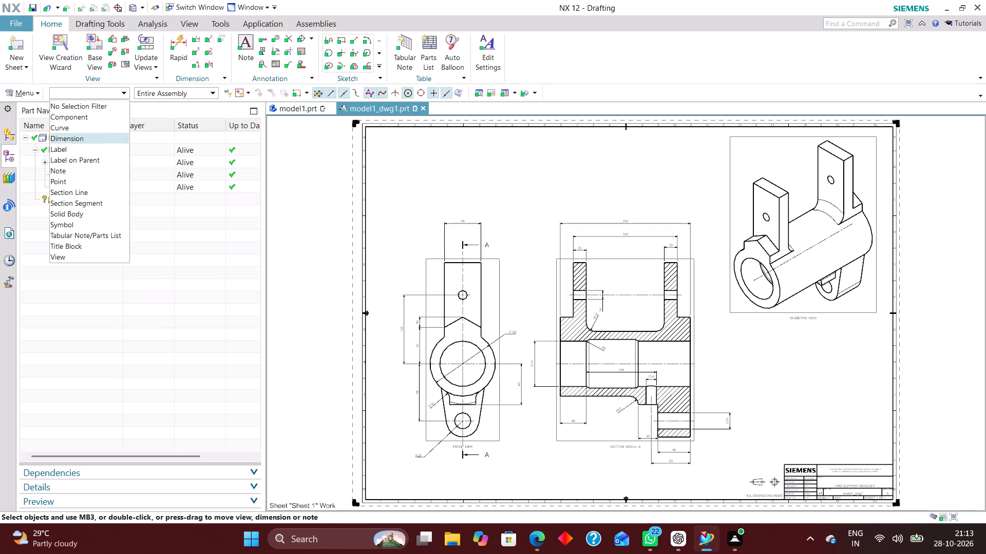
click(79, 138)
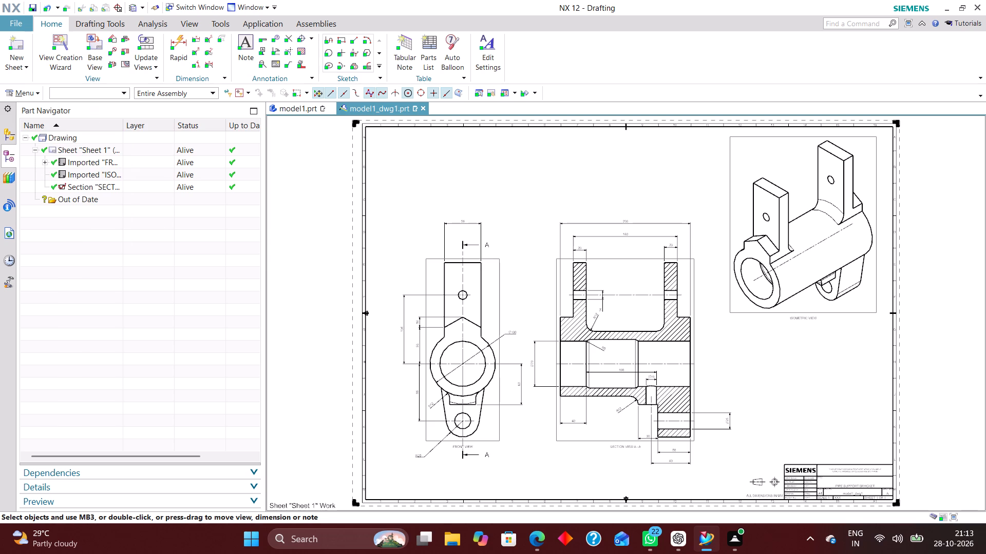
key(ctrl+a)
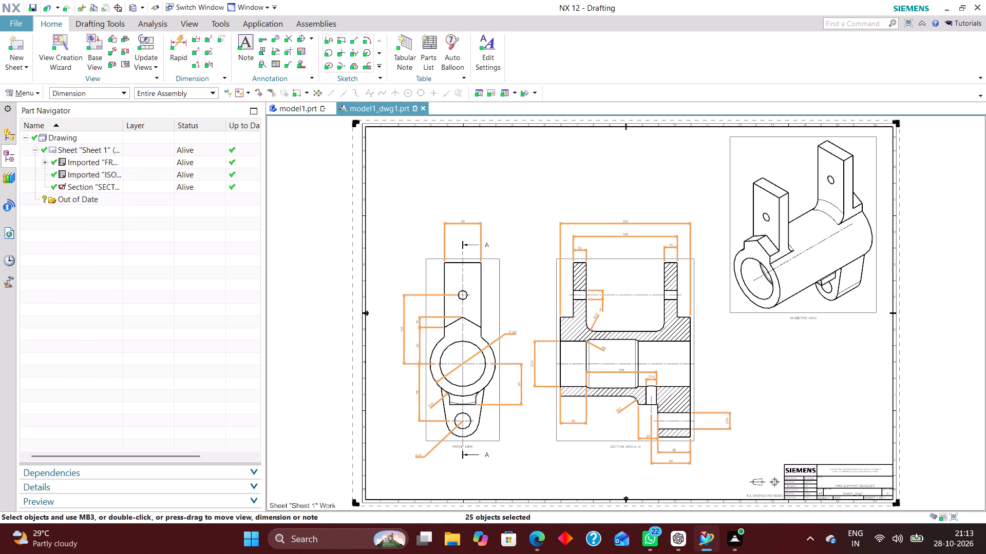
key(ctrl+j)
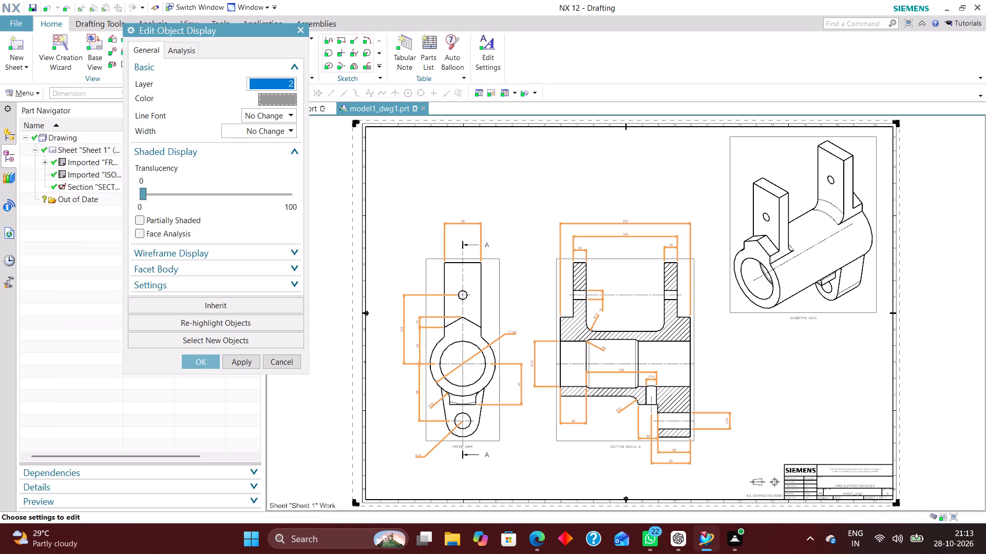
text(223)
key(Return)
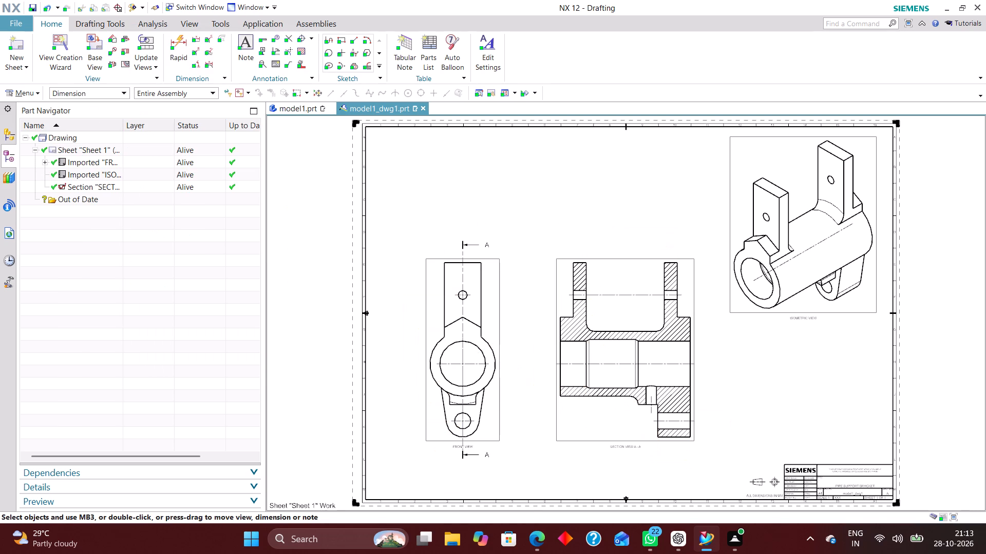
Select all notes in the drawing with the type filter and move them to layer 224.
click(105, 95)
click(72, 171)
key(ctrl+a)
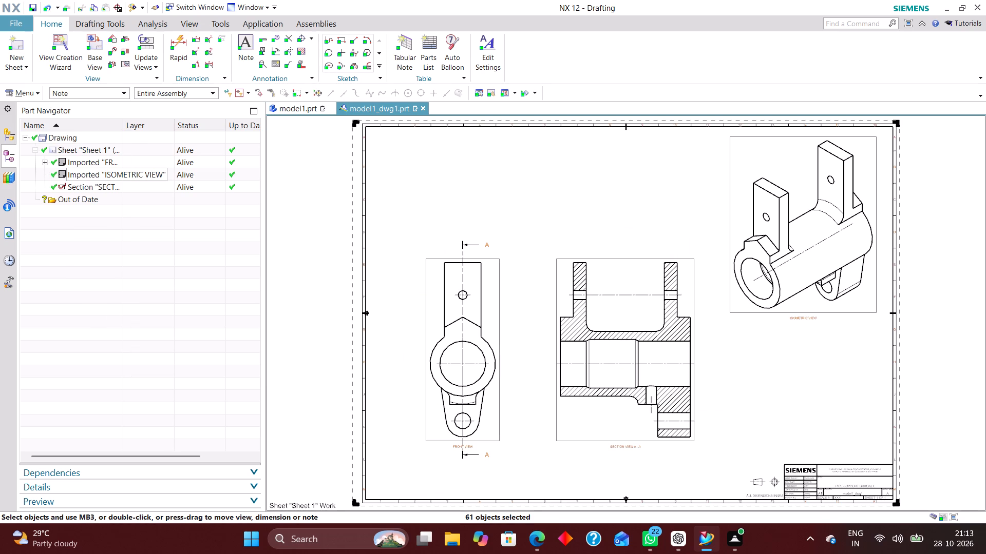
key(ctrl+j)
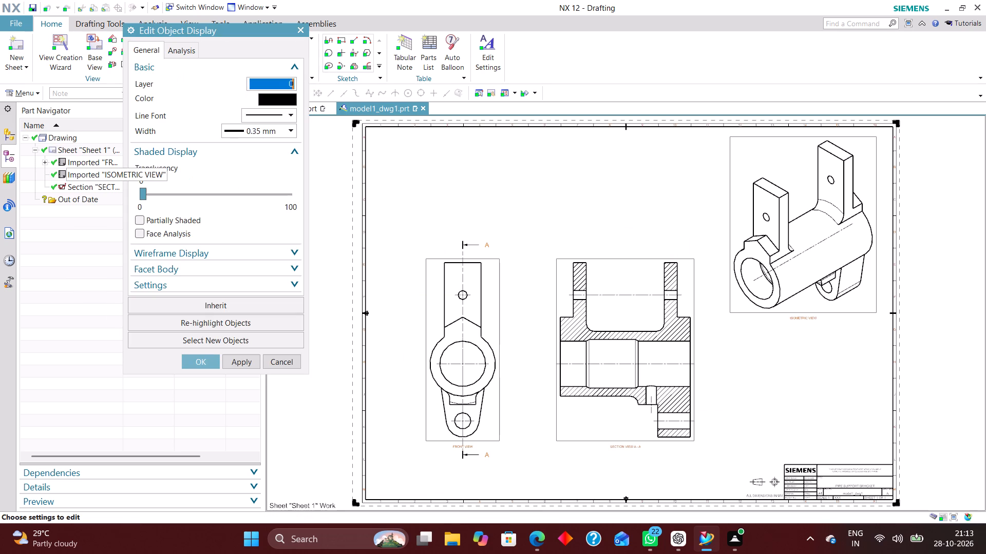
text(224)
key(Return)
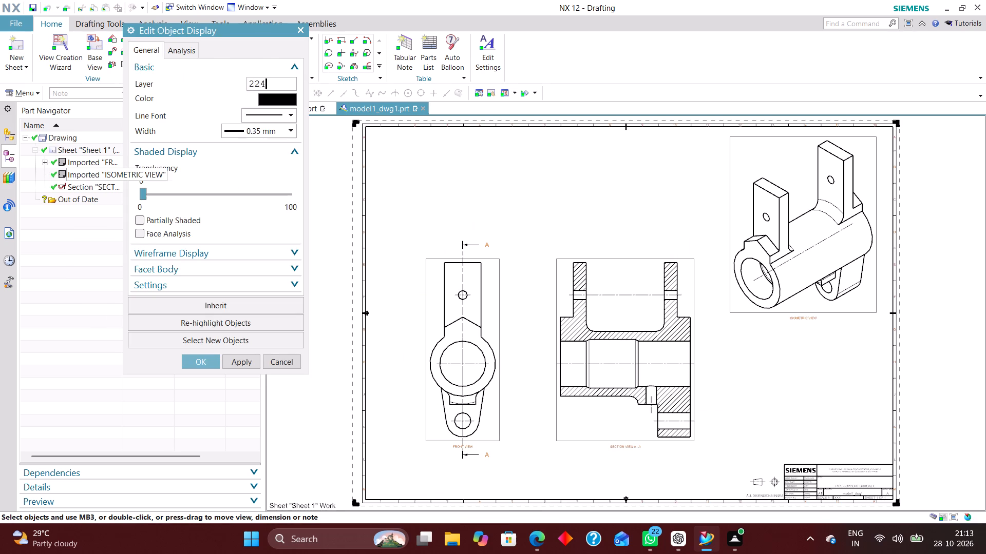
Select all symbols, including centerlines and hatching, with the type filter and move them to layer 225.
click(96, 92)
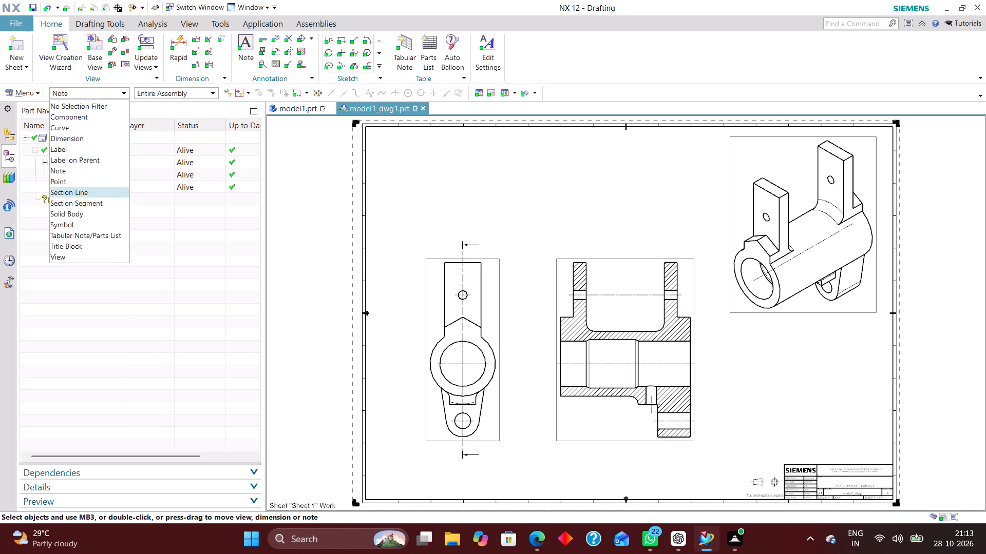
click(74, 226)
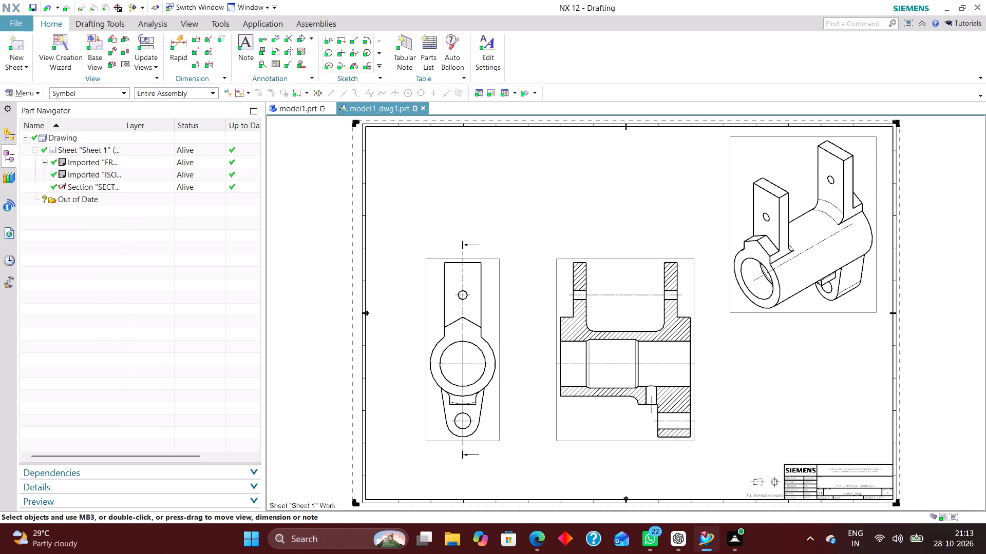
key(ctrl+a)
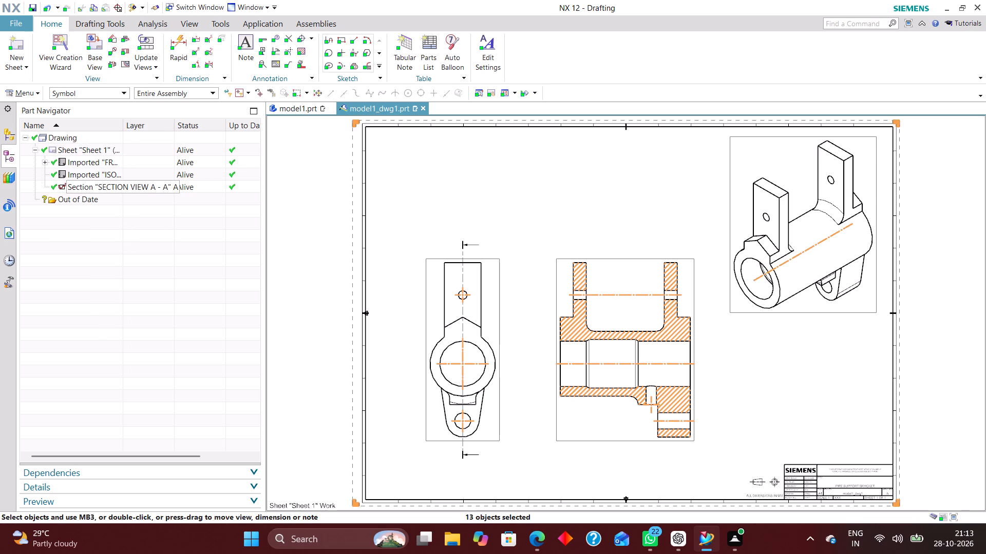
key(ctrl+j)
text(225)
key(Return)
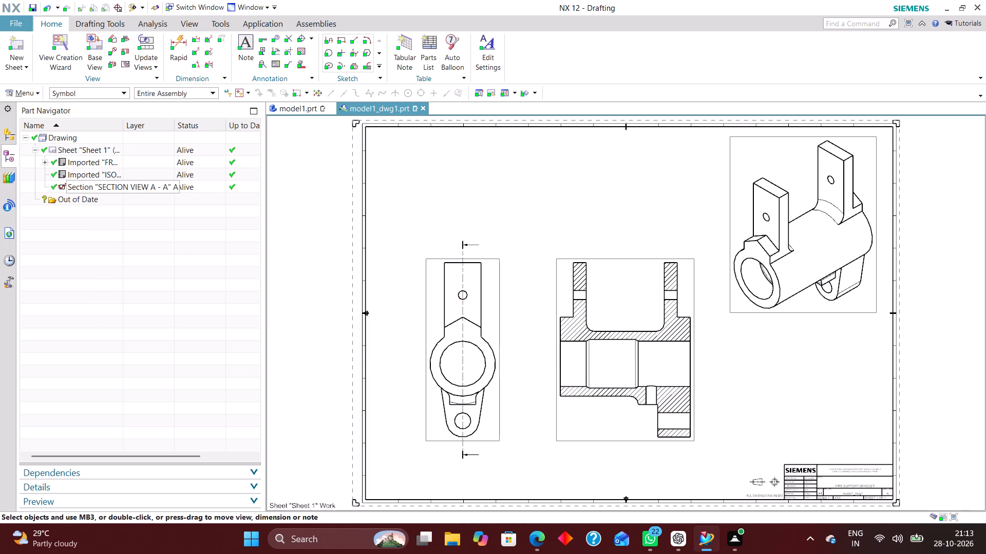
Select the section line with the type filter and move it to layer 226.
click(98, 87)
click(89, 91)
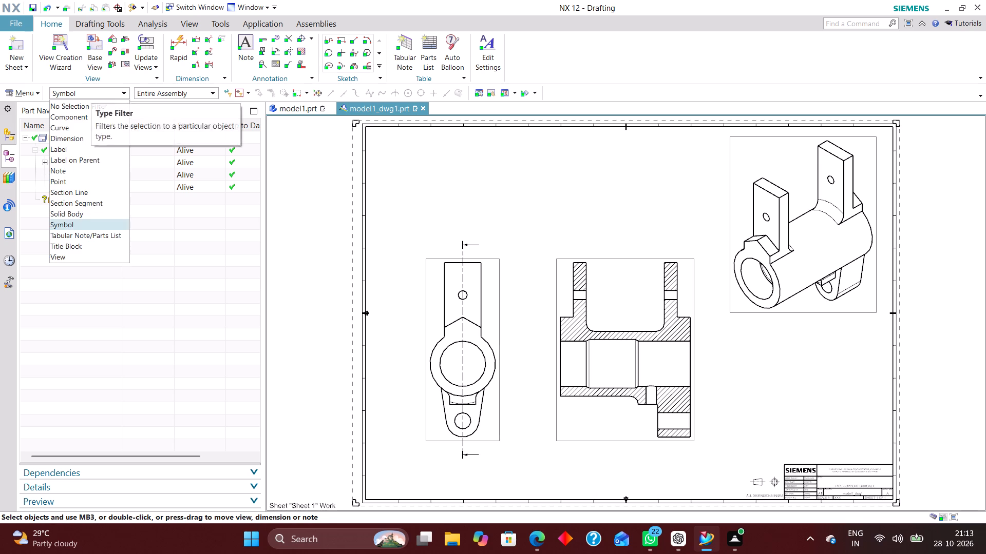
click(90, 193)
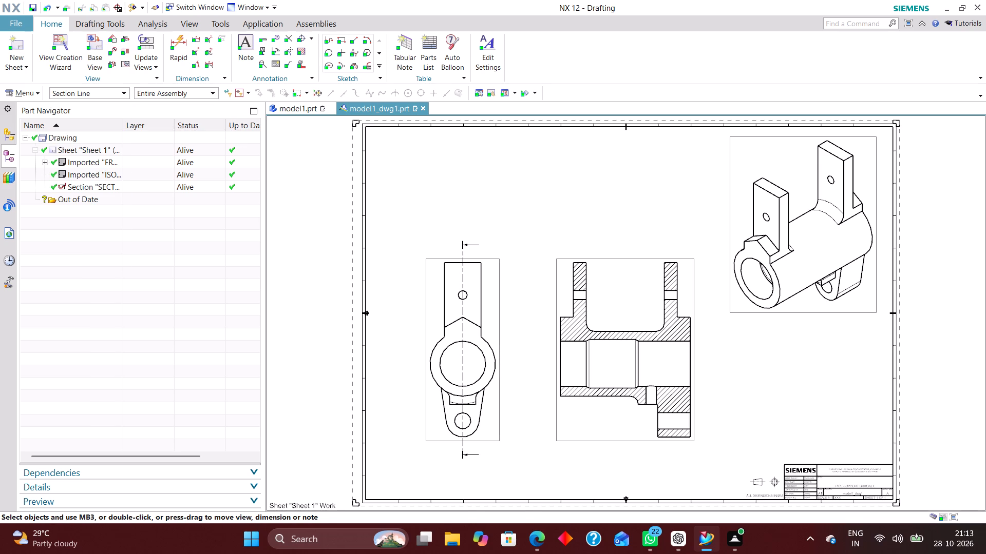
key(ctrl+a)
key(ctrl+j)
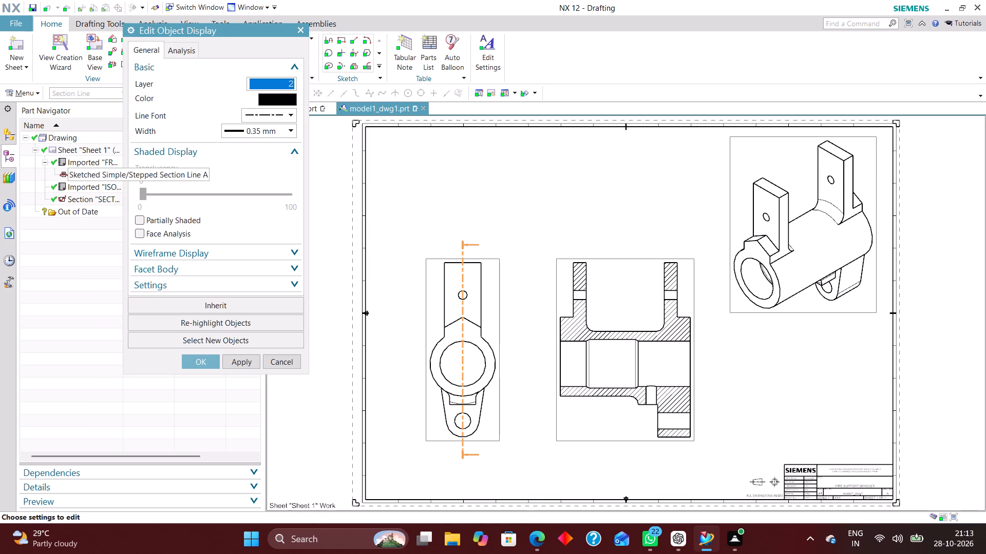
text(25)
key(BackSpace)
text(26)
key(Return)
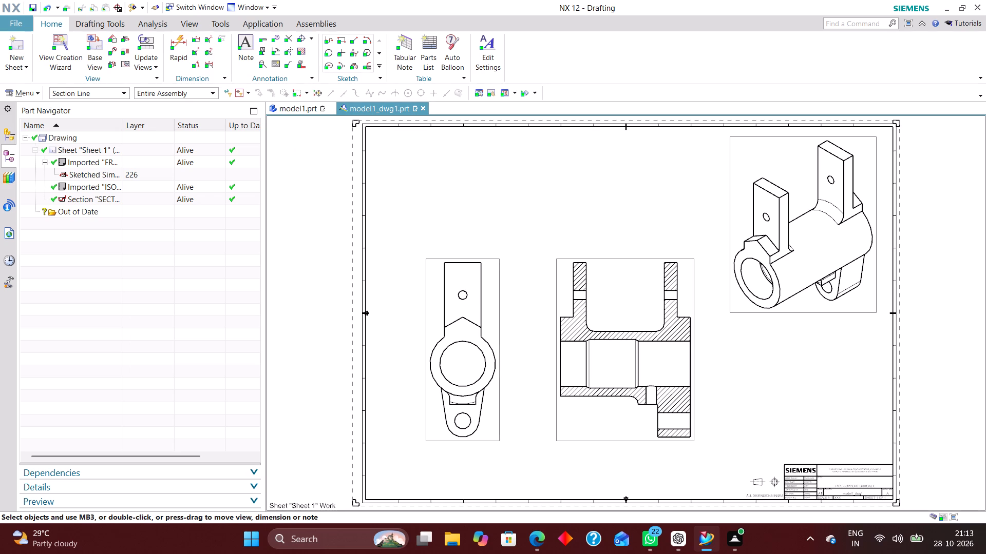
Turn on all layers of the ALL category in the layer settings and close them.
key(ctrl+l)
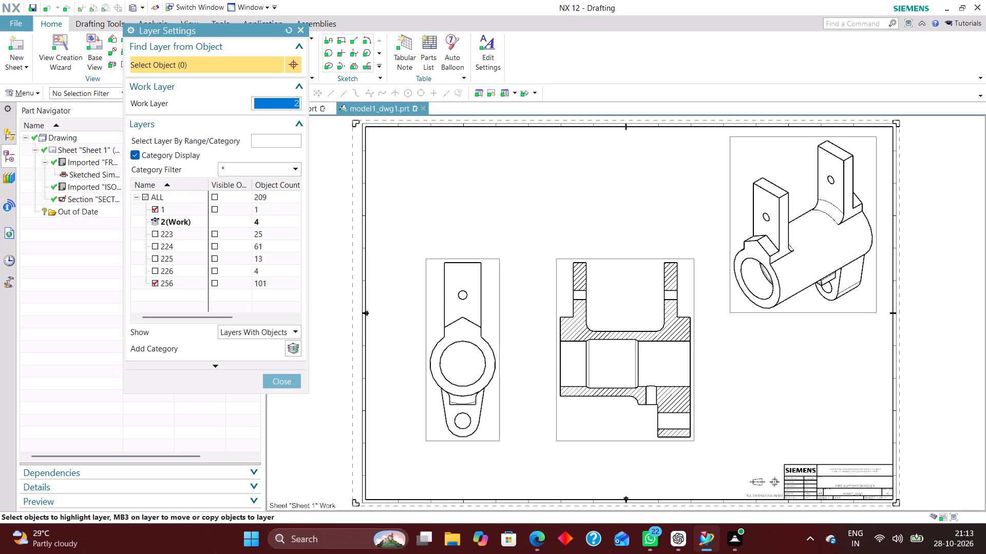
click(146, 195)
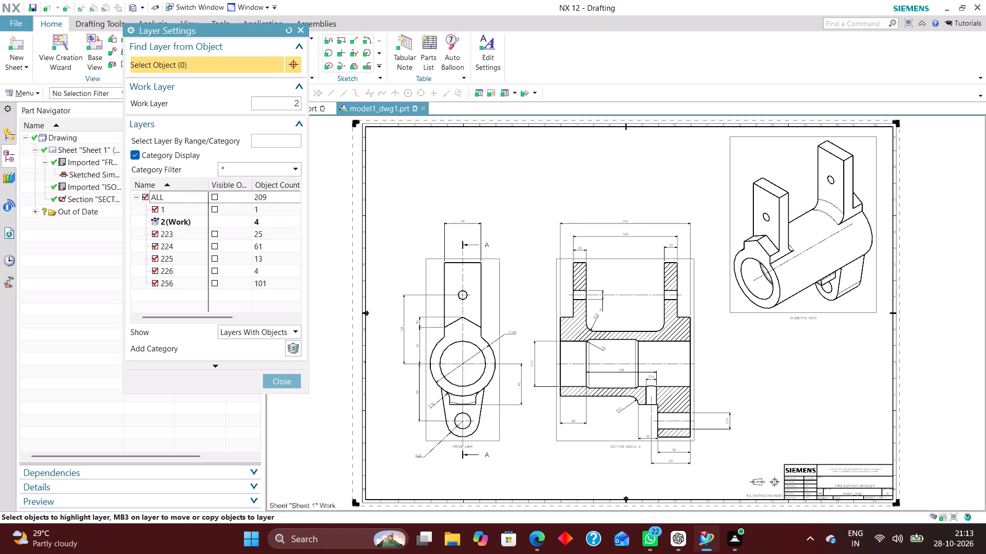
click(213, 193)
click(283, 382)
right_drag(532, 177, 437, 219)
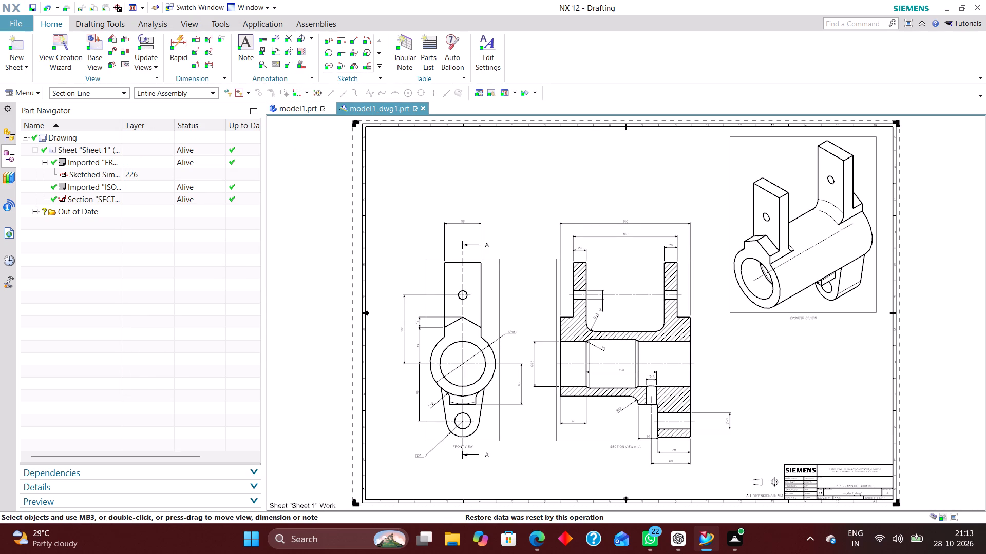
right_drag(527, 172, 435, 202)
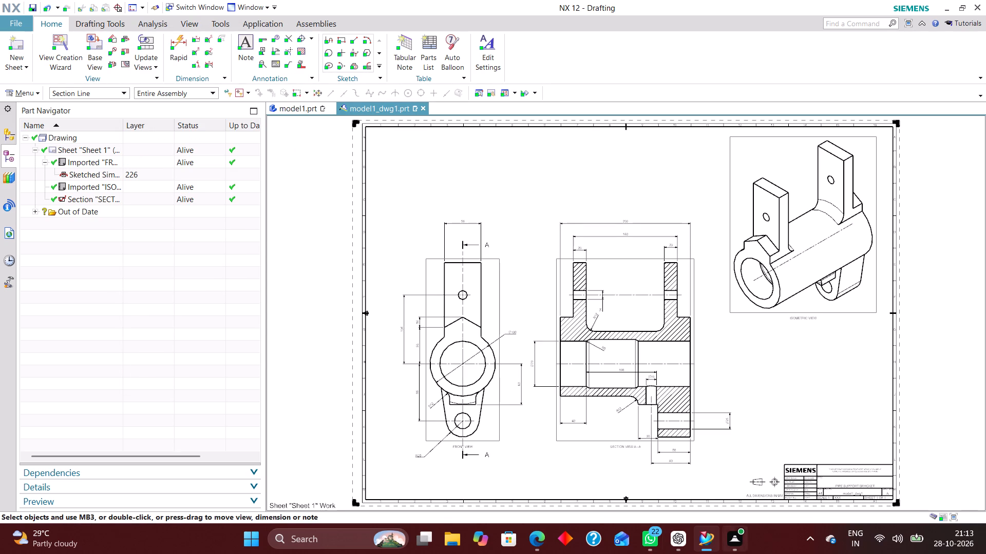
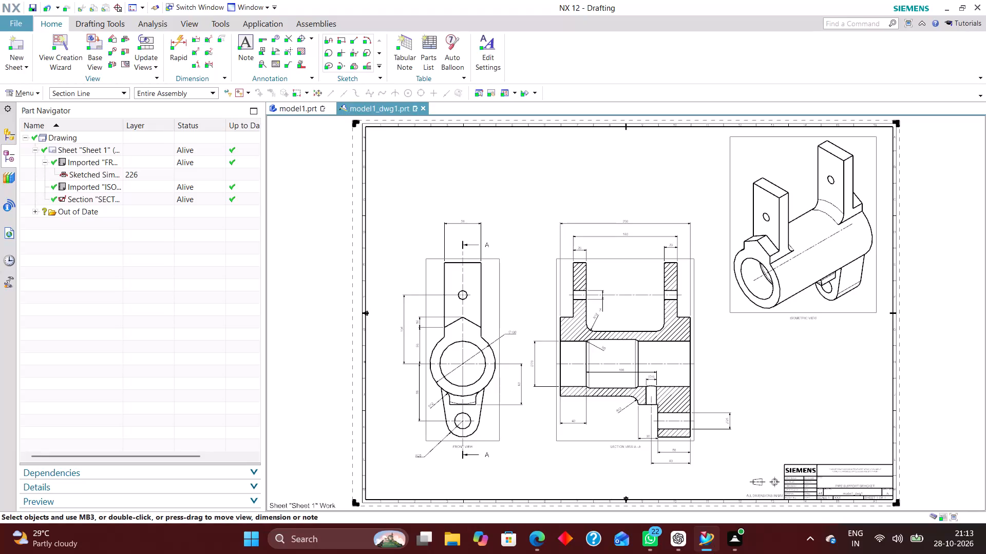
In model1.prt, edit the under-constrained Sketch (6), dimension the rectangle's upper edge from the horizontal axis, and finish the sketch.
click(290, 105)
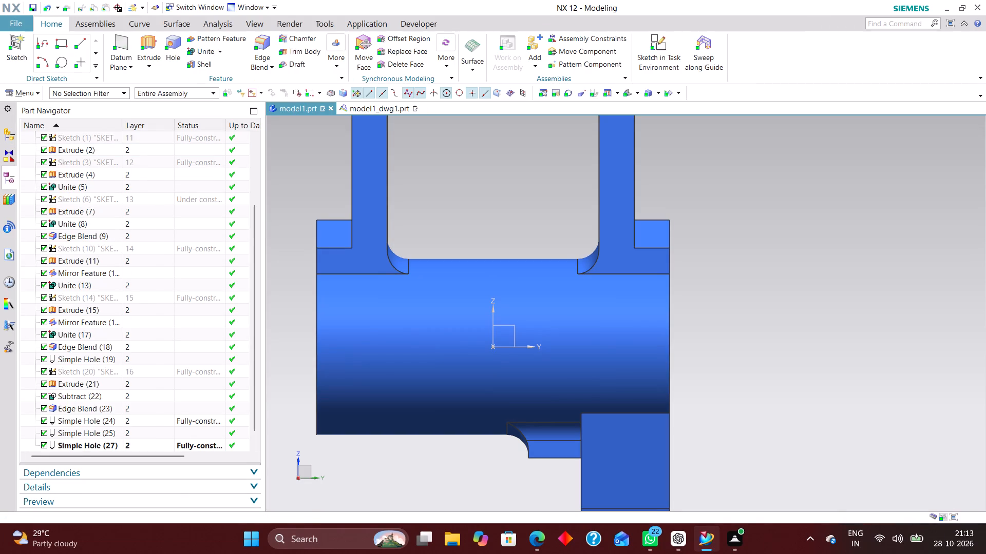
click(628, 89)
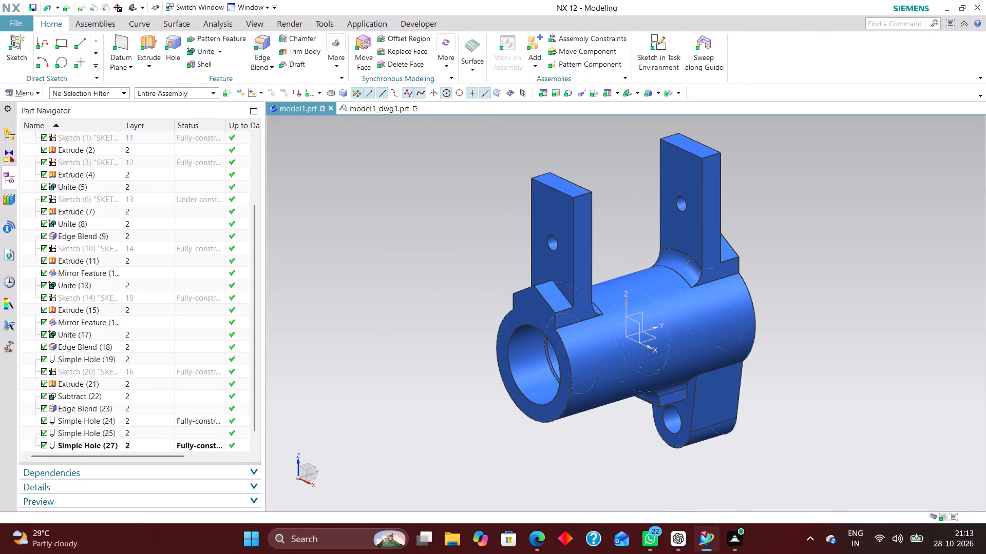
click(144, 370)
click(148, 200)
right_click(147, 199)
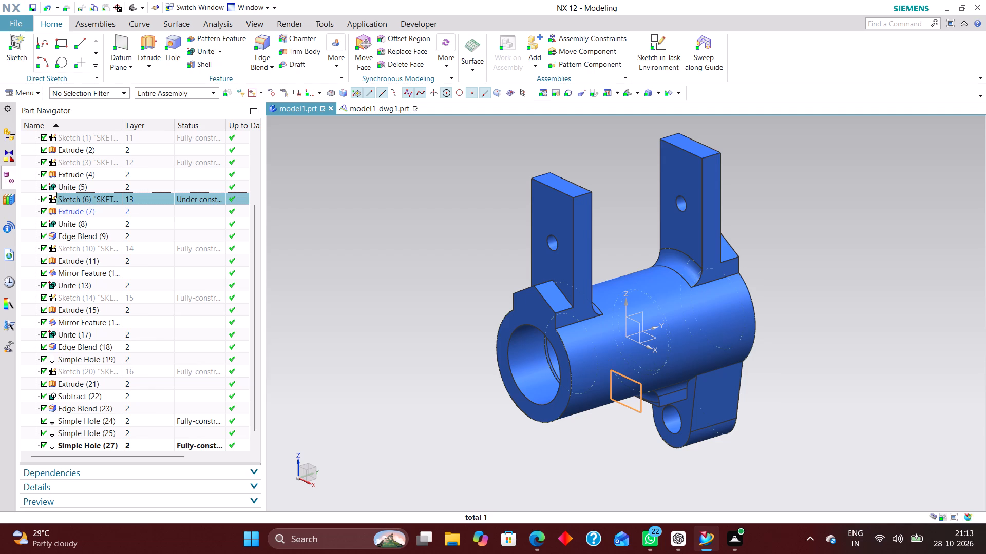
click(207, 251)
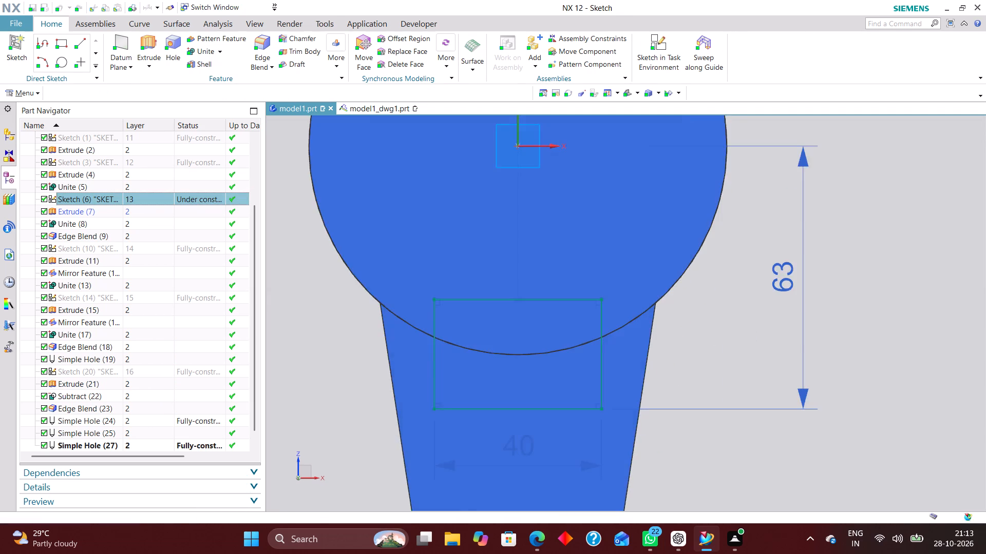
scroll(468, 231, down, 4)
click(654, 32)
click(657, 39)
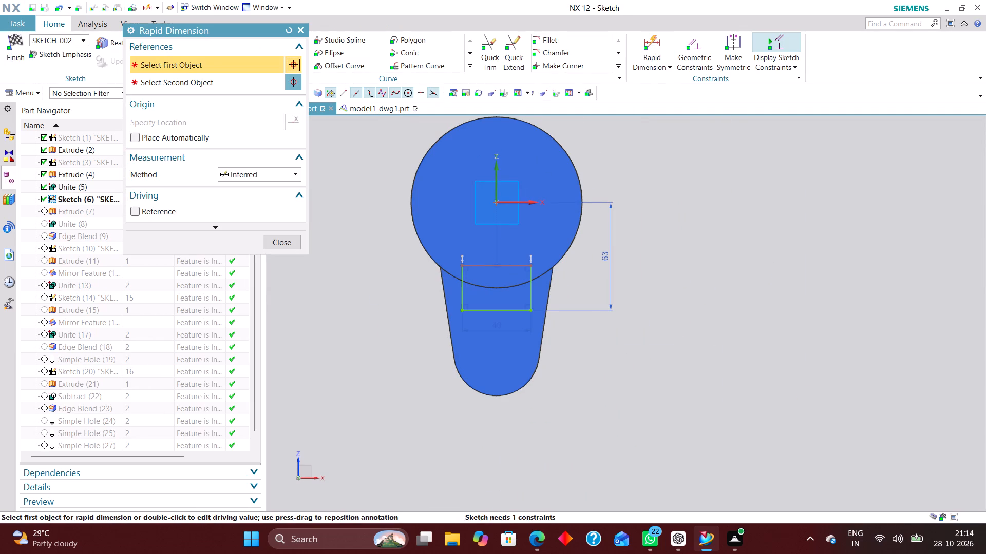
click(521, 202)
click(511, 266)
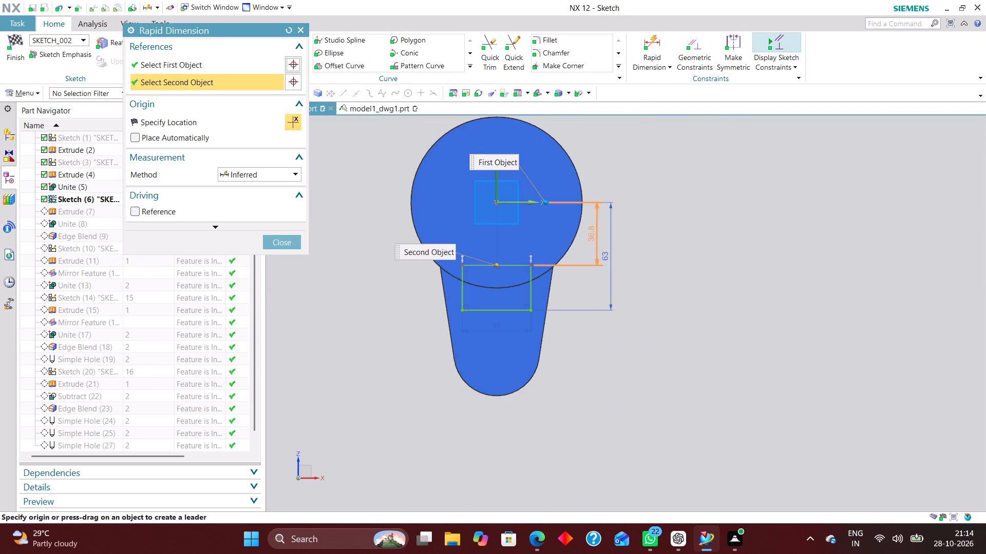
click(639, 235)
click(298, 241)
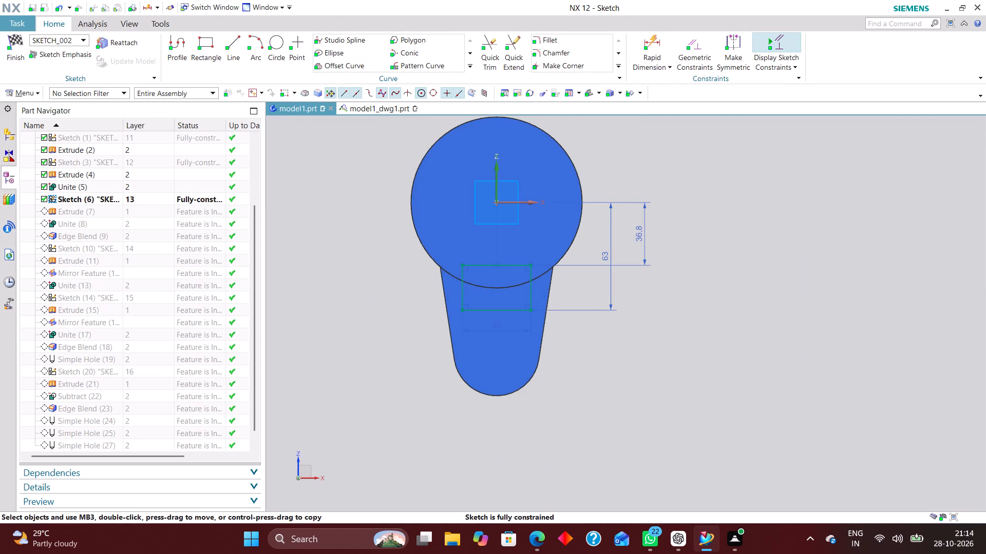
click(20, 42)
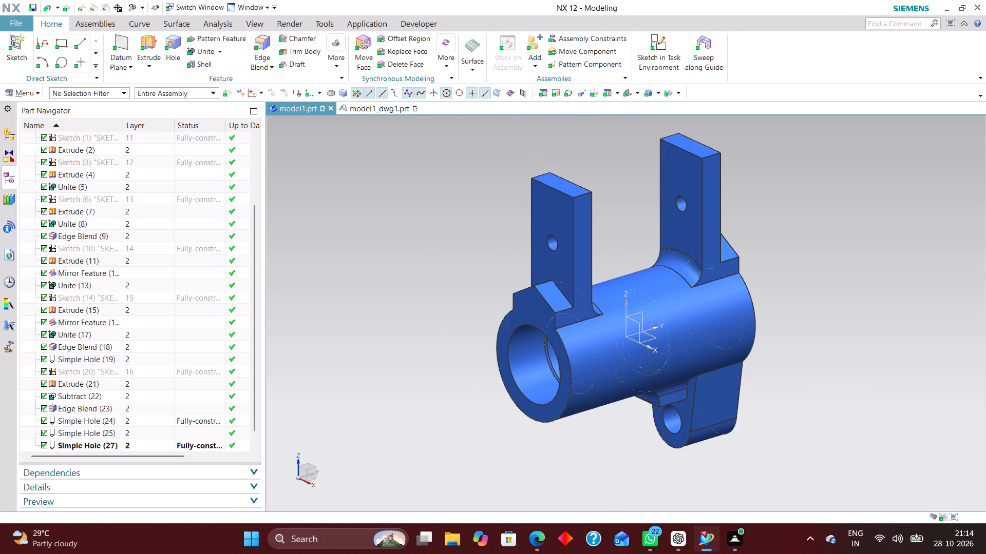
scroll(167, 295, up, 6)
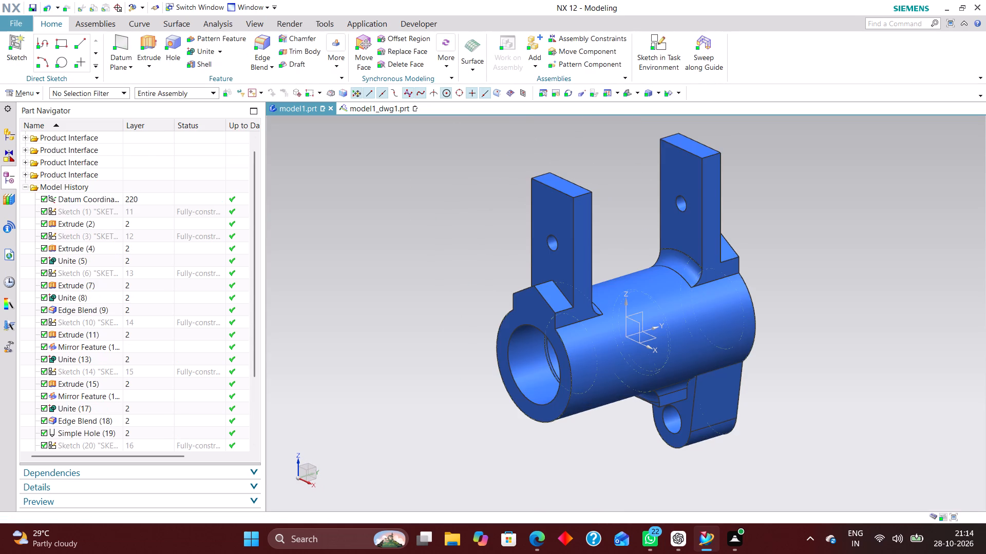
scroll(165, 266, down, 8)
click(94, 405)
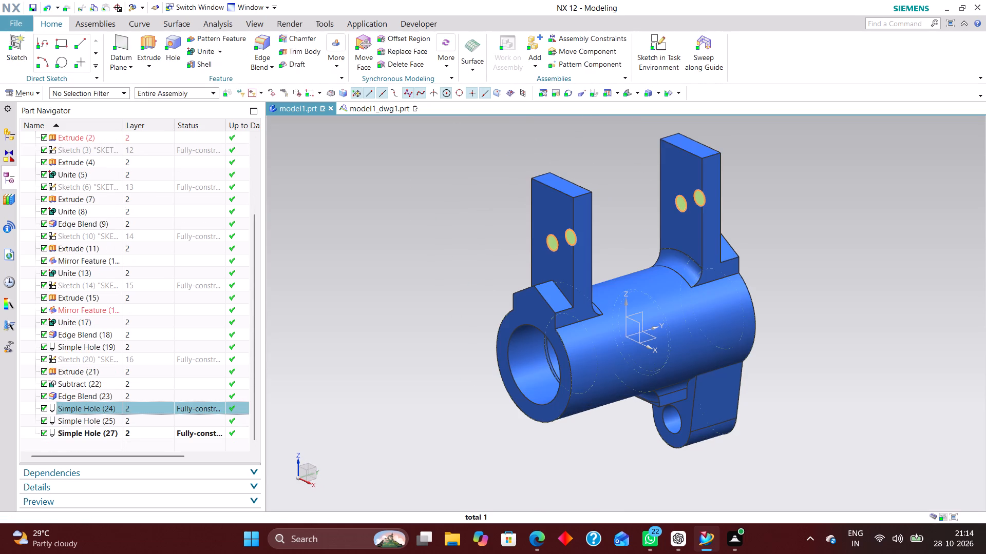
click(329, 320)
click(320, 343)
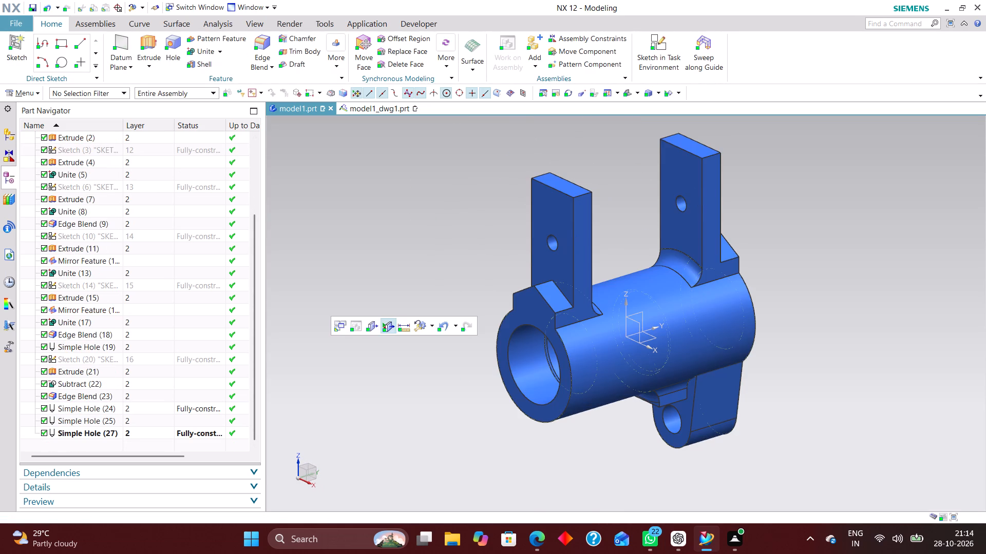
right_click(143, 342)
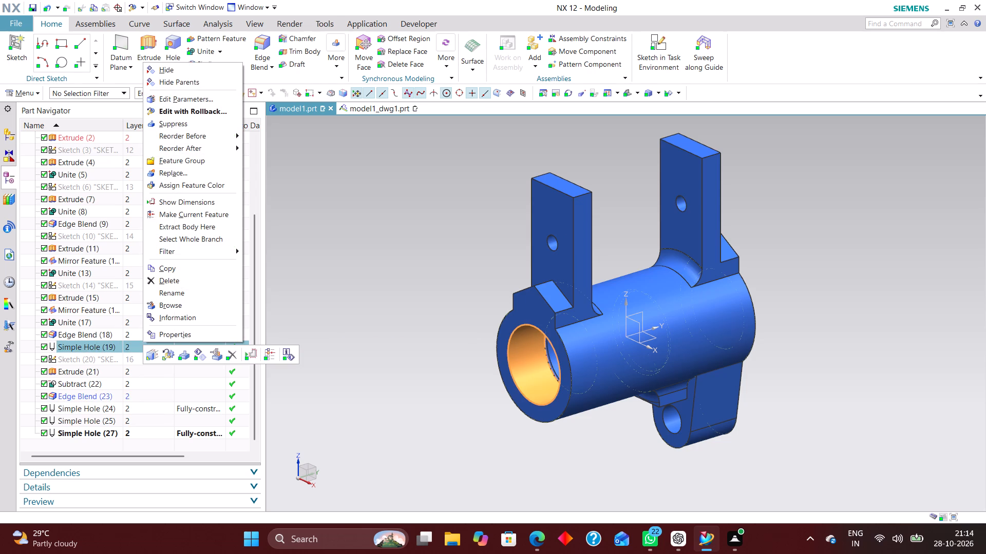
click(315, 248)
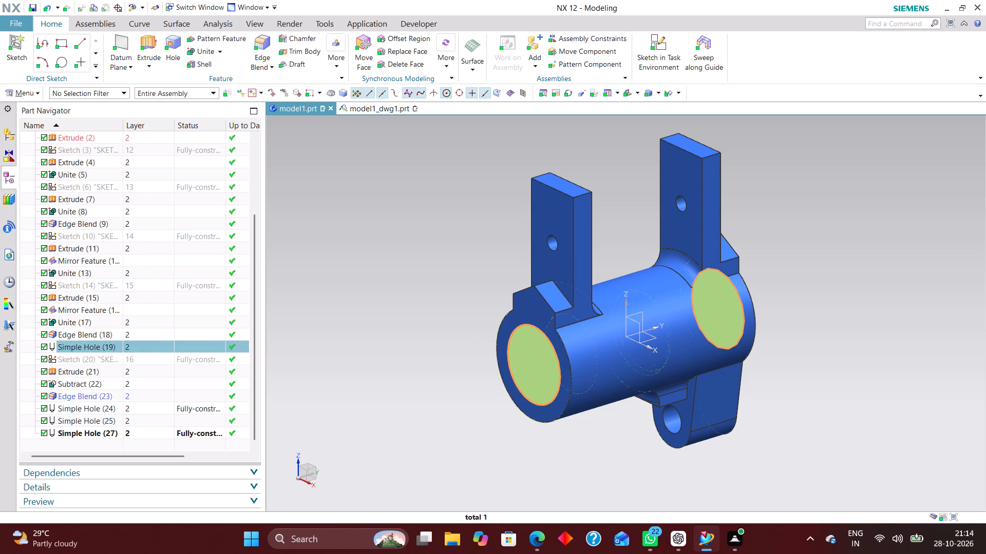
Return to the model1_dwg1.prt drawing and bring its out-of-date sheet and views up to date.
click(357, 109)
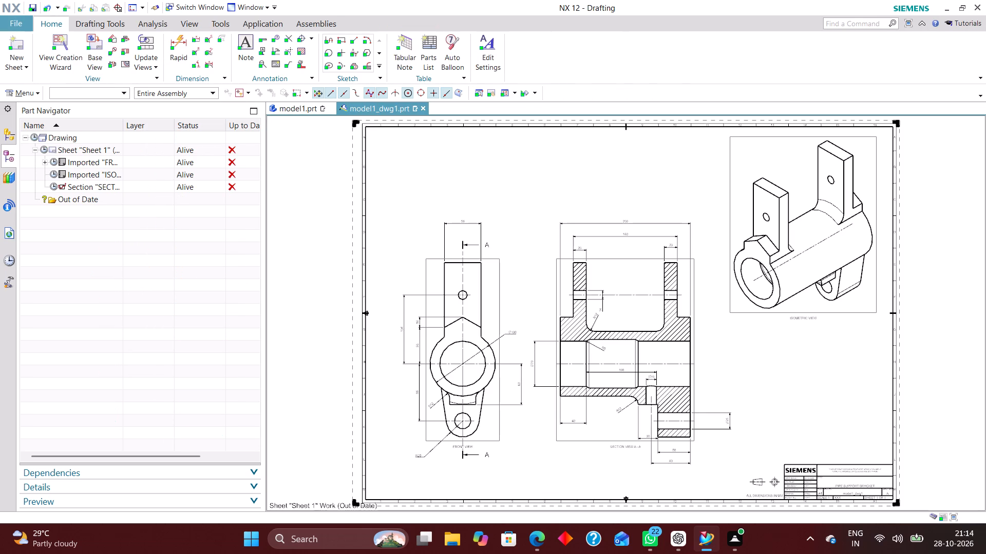
click(35, 136)
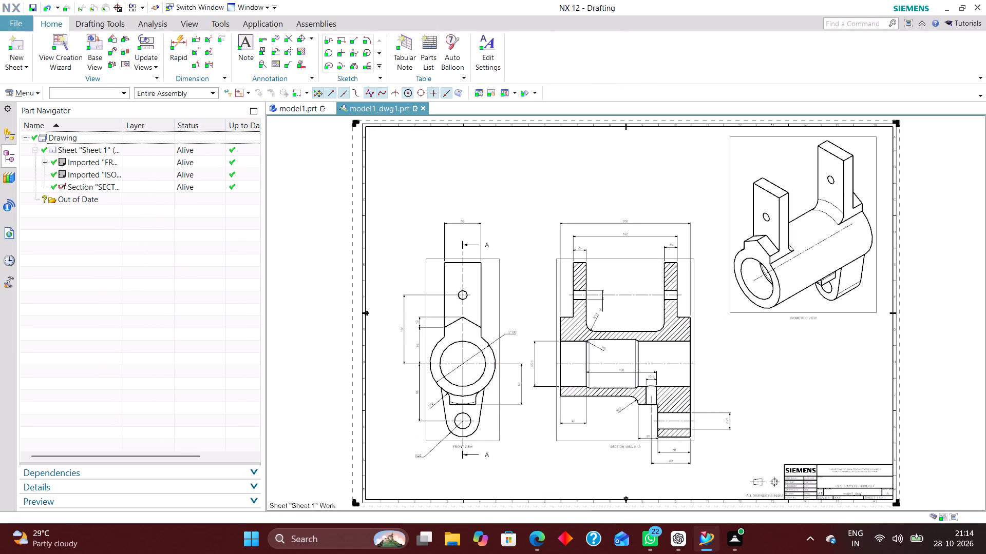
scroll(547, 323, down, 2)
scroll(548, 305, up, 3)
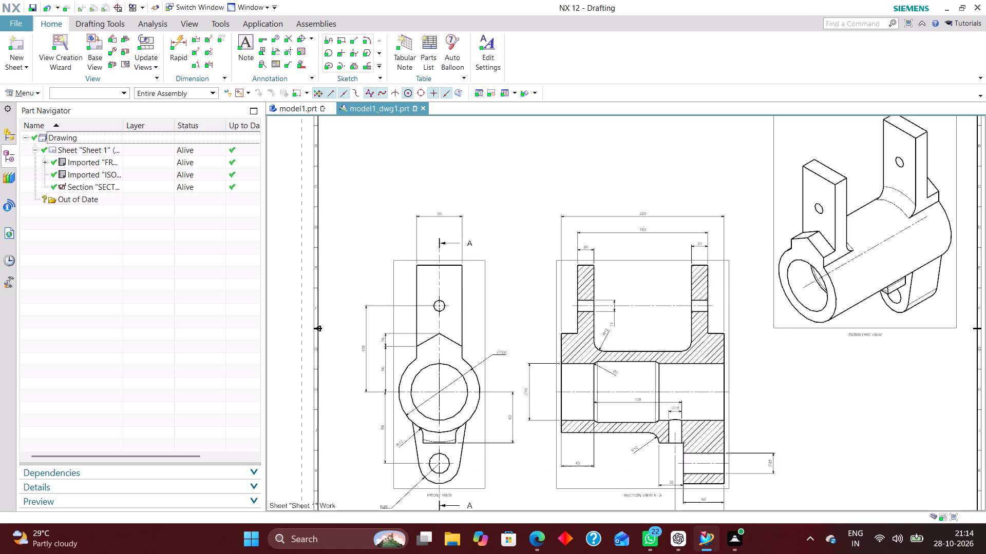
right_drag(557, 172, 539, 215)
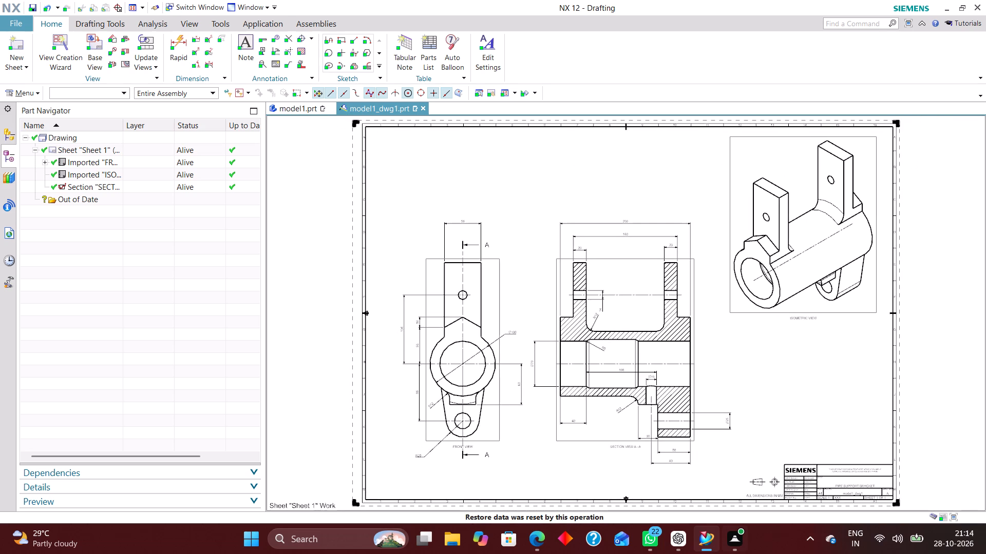
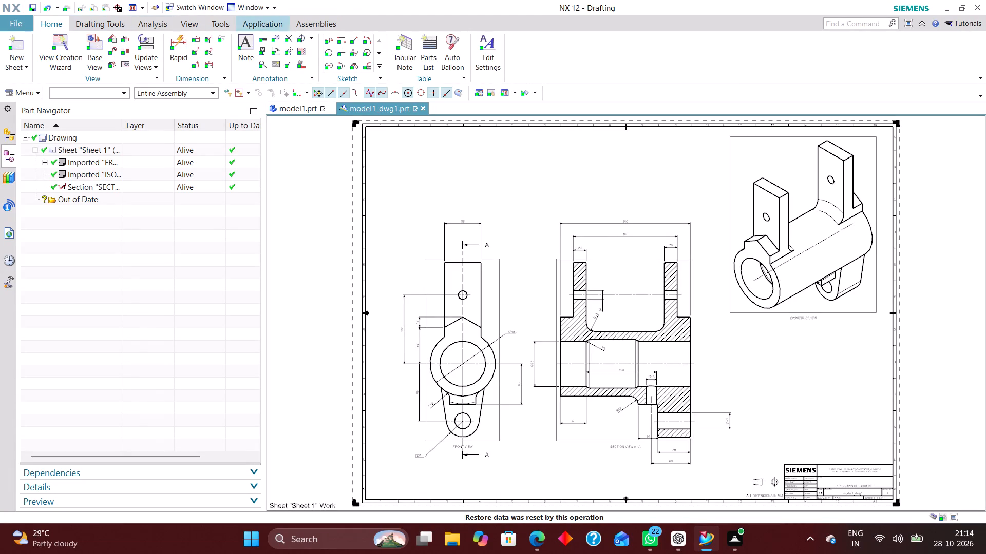
Switch to model1.prt and stop the running journal recording.
click(315, 107)
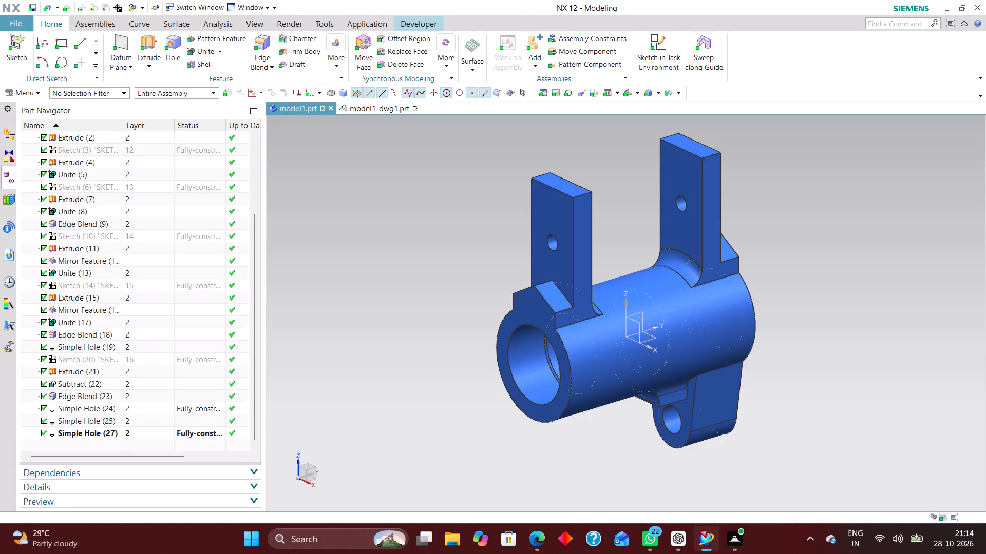
click(428, 25)
click(332, 45)
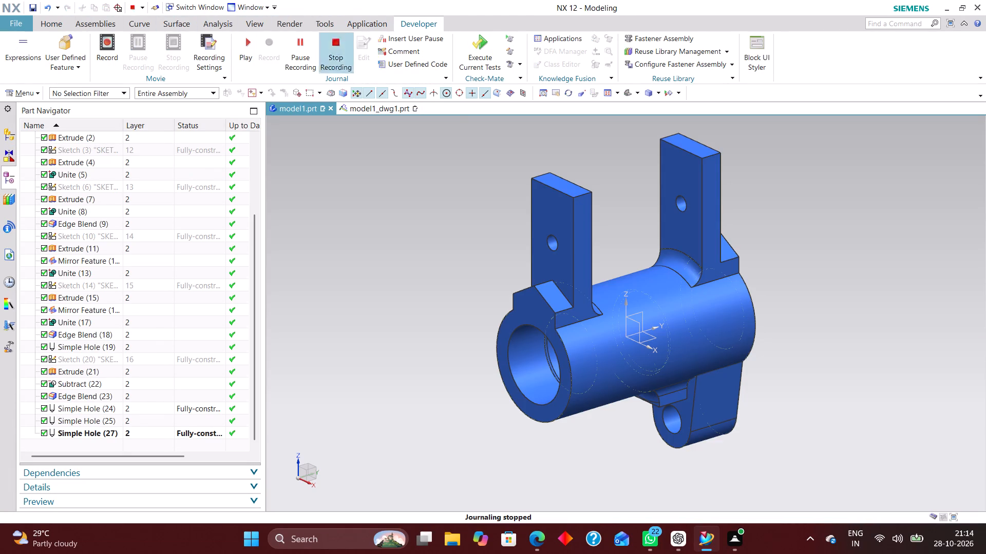